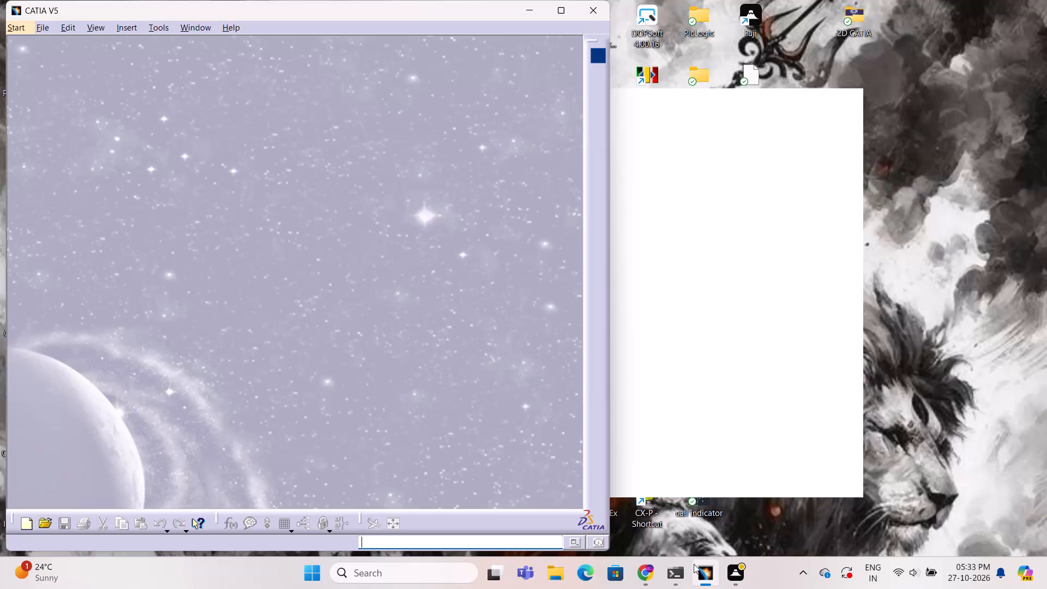
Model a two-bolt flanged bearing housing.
Maximize the CATIA window to fill the screen.
double_click(565, 10)
click(556, 15)
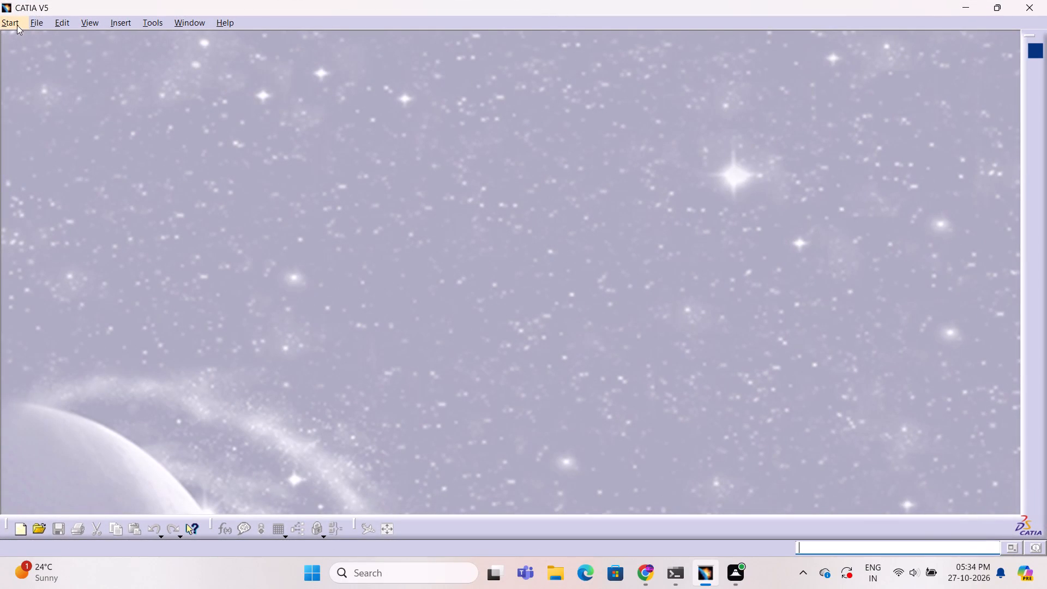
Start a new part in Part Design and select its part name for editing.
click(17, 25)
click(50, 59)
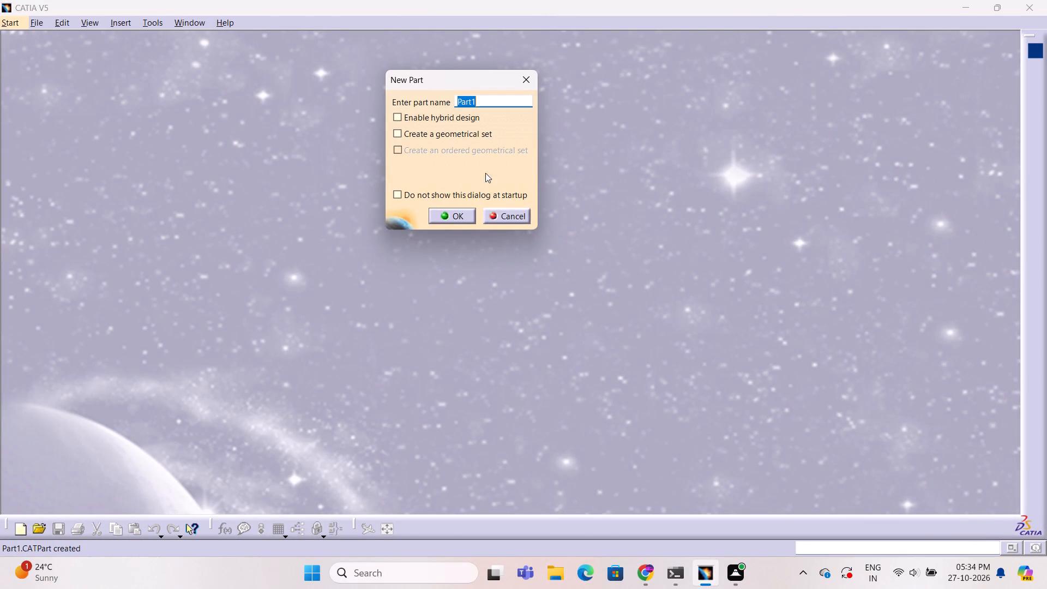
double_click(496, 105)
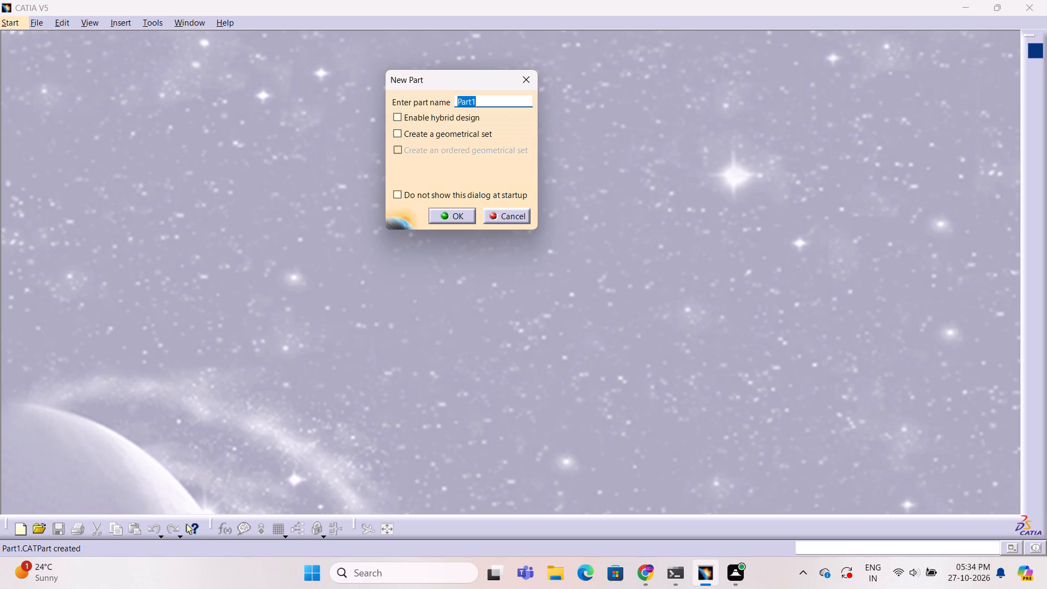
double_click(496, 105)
Switch to Chrome, copy the title "CAD Design & Engineering Drawing: Flanged Bearing Housing" from the Gemini chat, and return to CATIA.
click(647, 574)
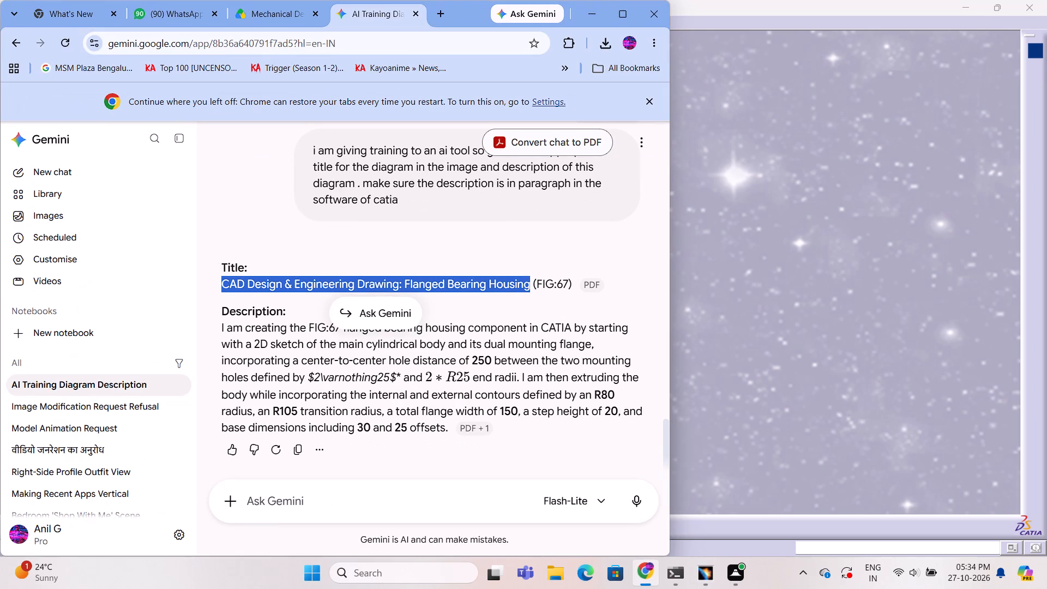
key(ctrl+c)
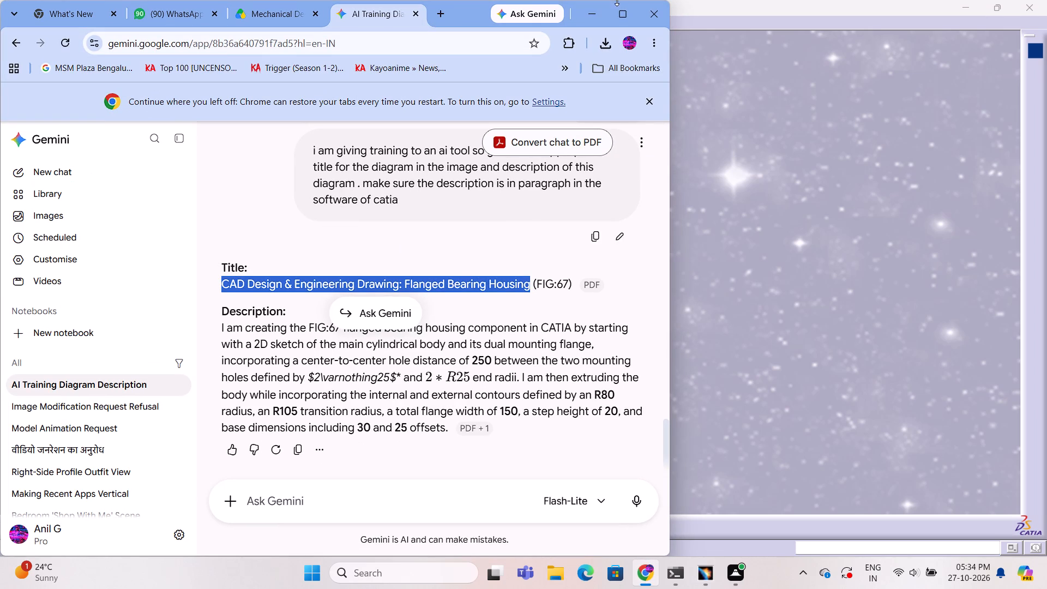
click(591, 12)
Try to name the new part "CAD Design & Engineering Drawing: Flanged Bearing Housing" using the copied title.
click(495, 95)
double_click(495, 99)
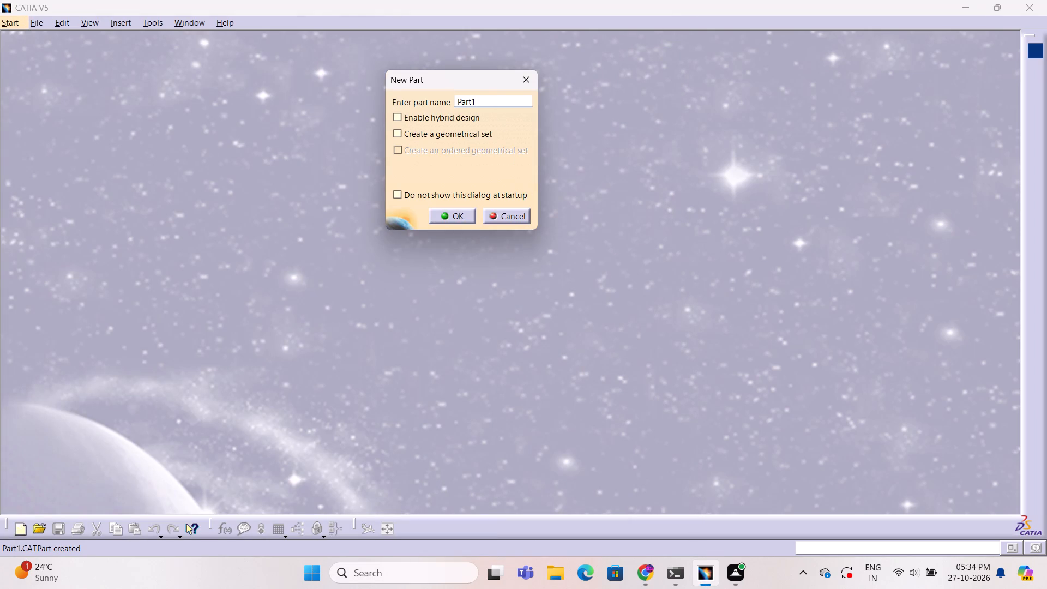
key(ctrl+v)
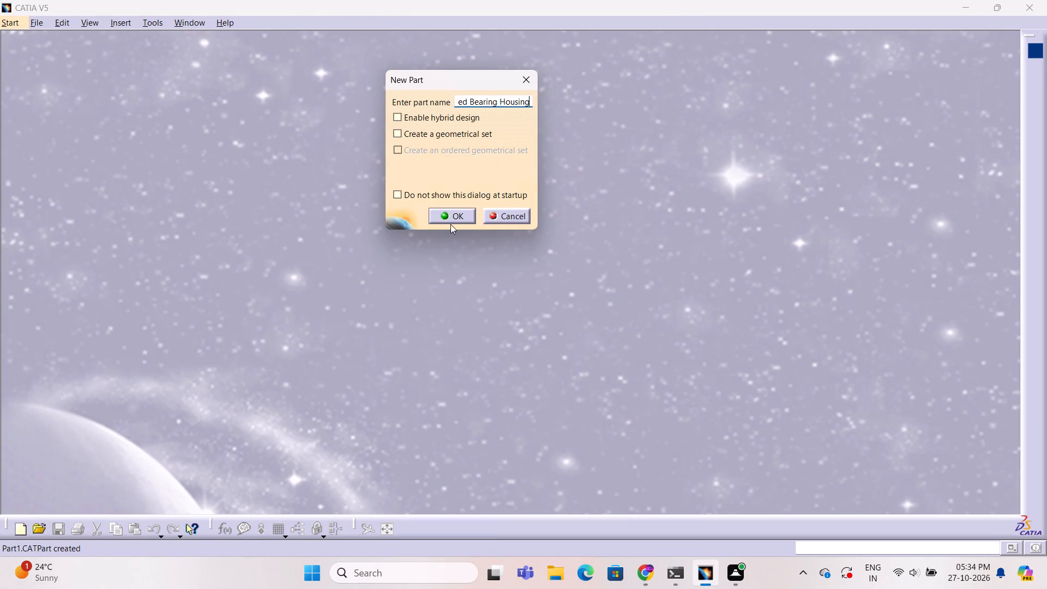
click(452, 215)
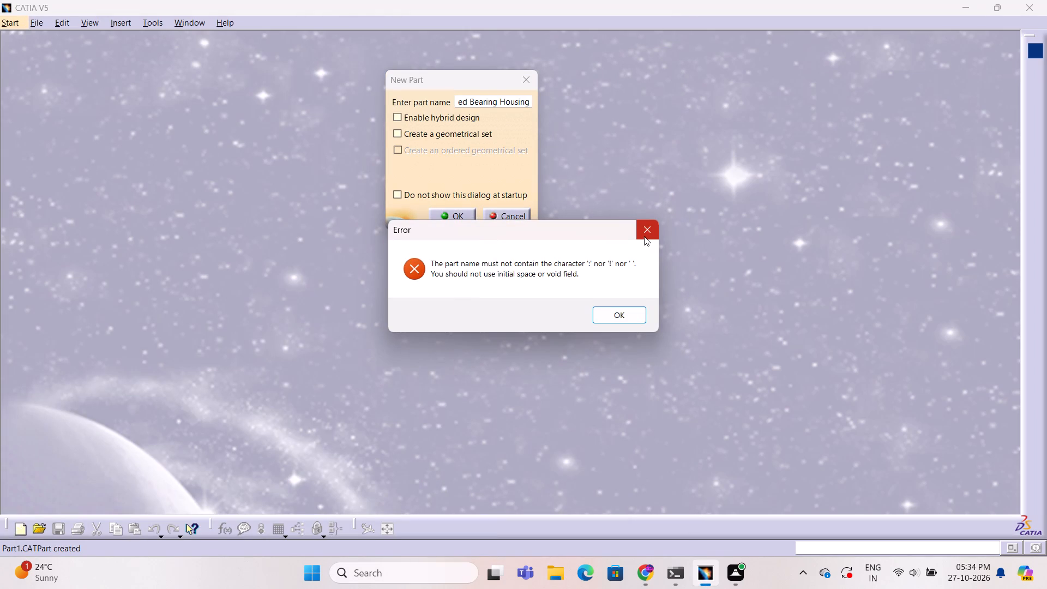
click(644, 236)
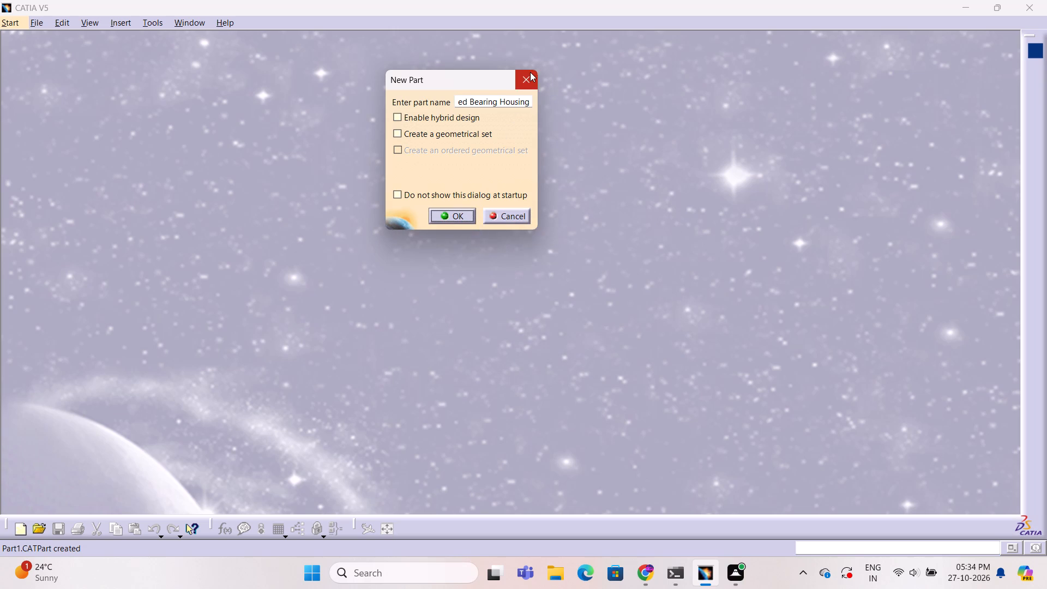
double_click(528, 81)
Create a new part in Part Design, keeping the default part name.
click(11, 16)
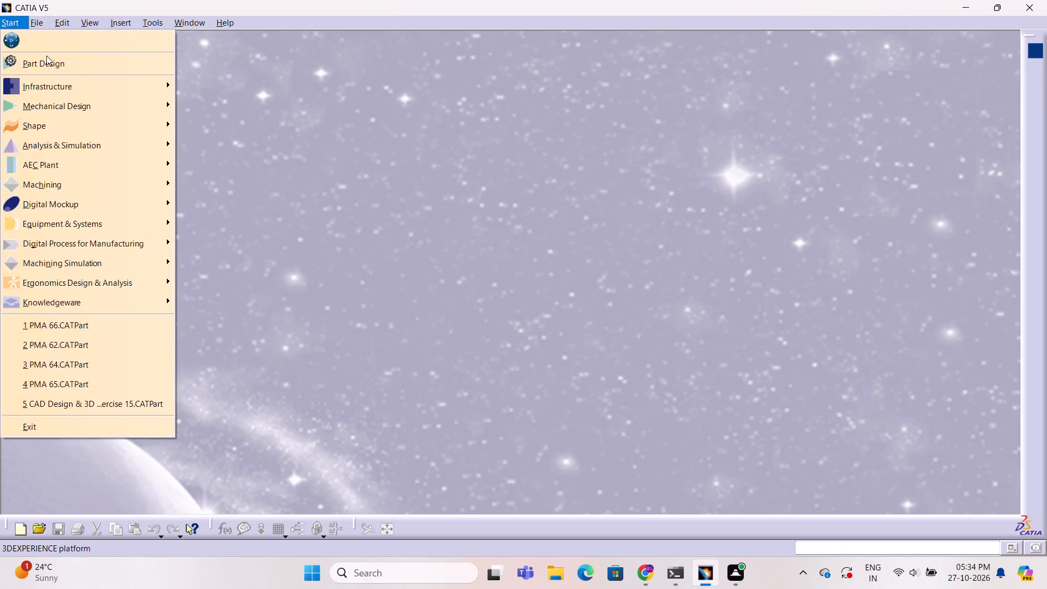
click(54, 62)
click(453, 215)
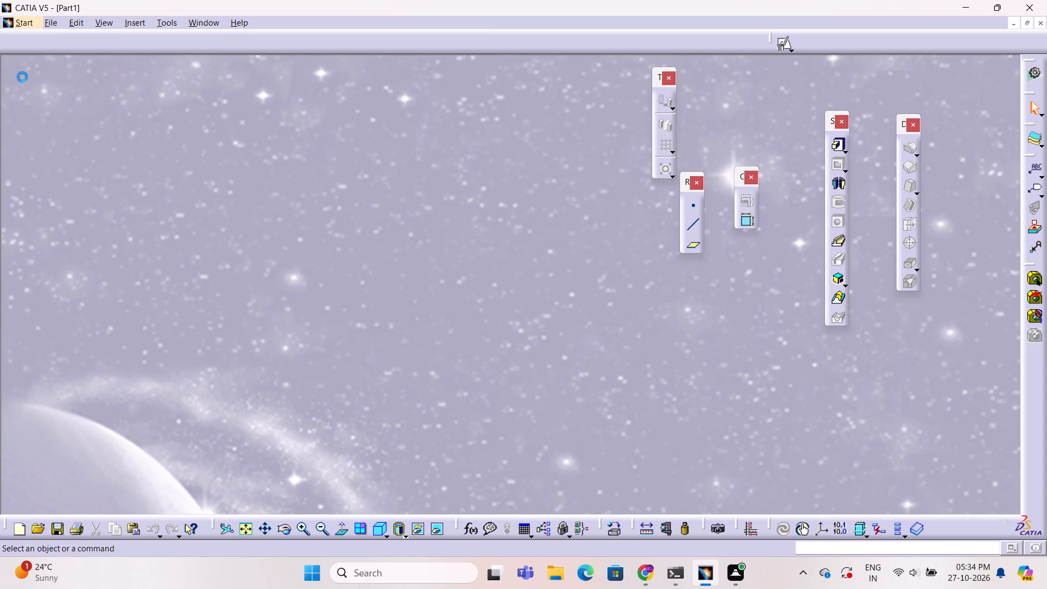
Set the part number in the part's properties to "CAD Design & Engineering Drawing Flanged Bearing Housing", without the colon.
right_click(40, 63)
click(83, 132)
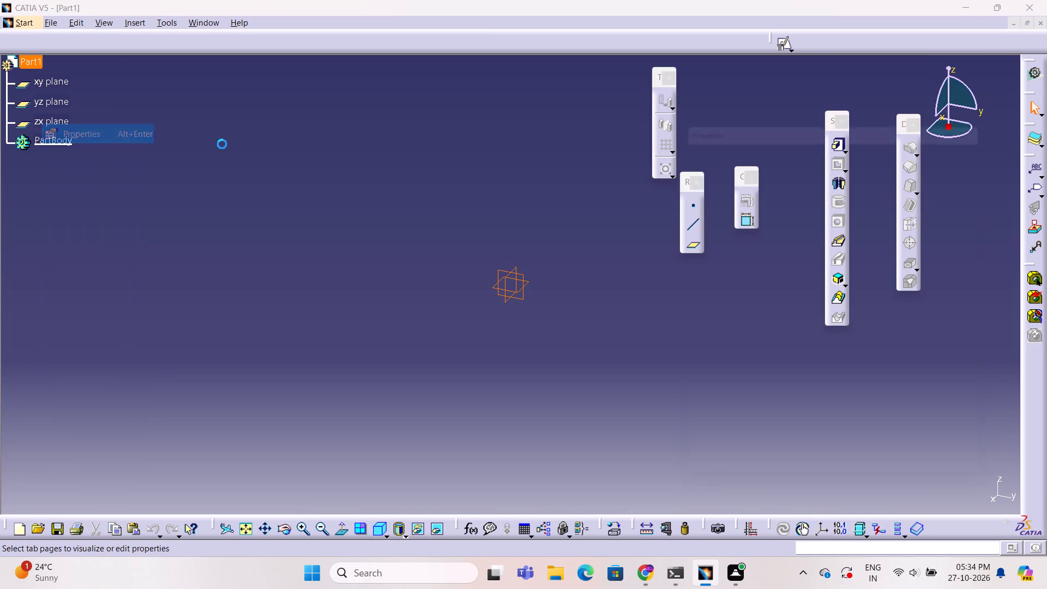
click(834, 157)
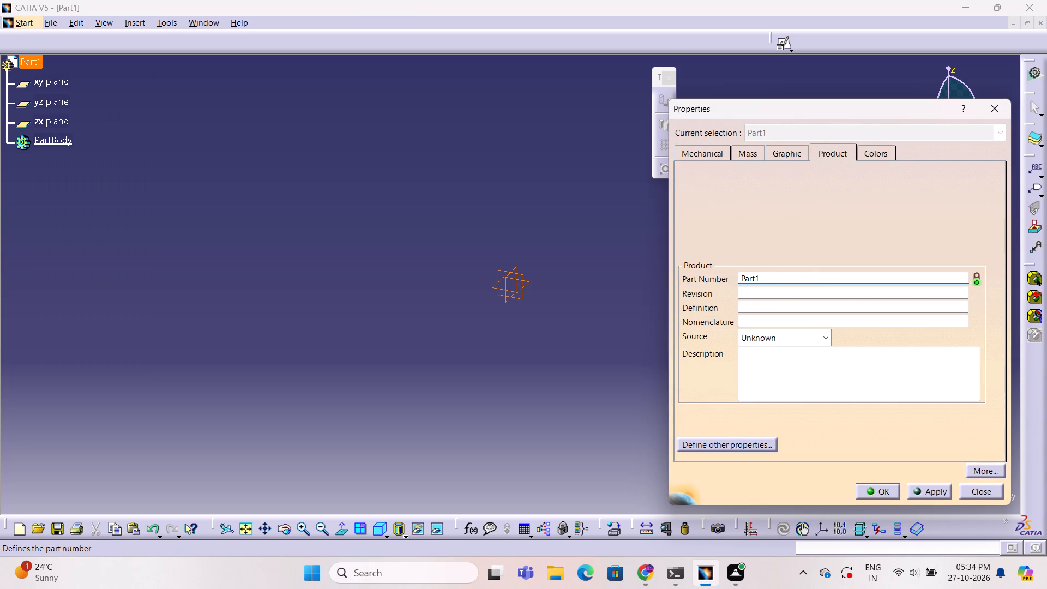
triple_click(821, 274)
click(821, 274)
key(ctrl+v)
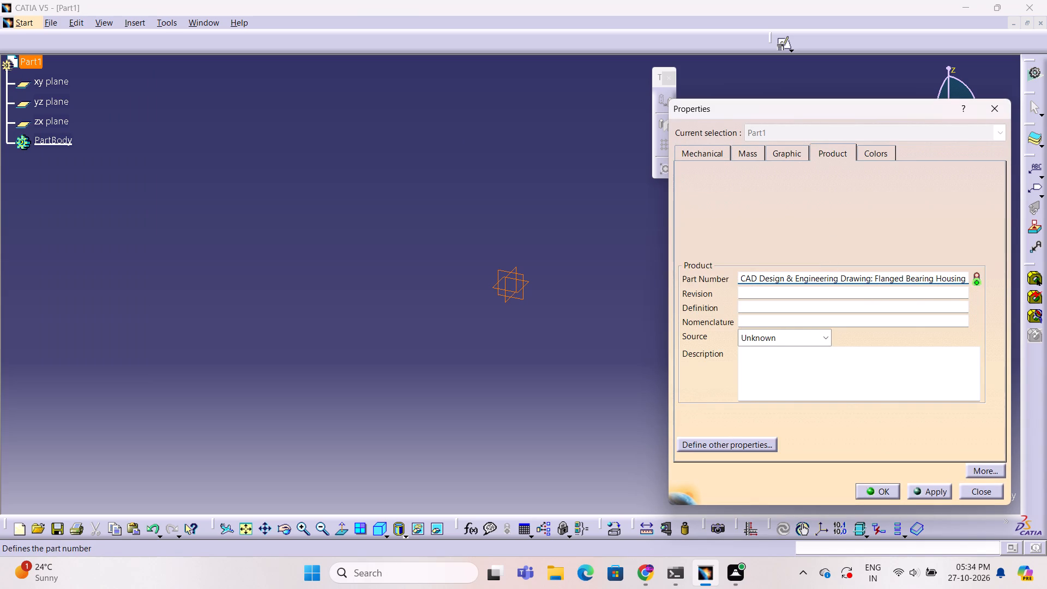
double_click(872, 279)
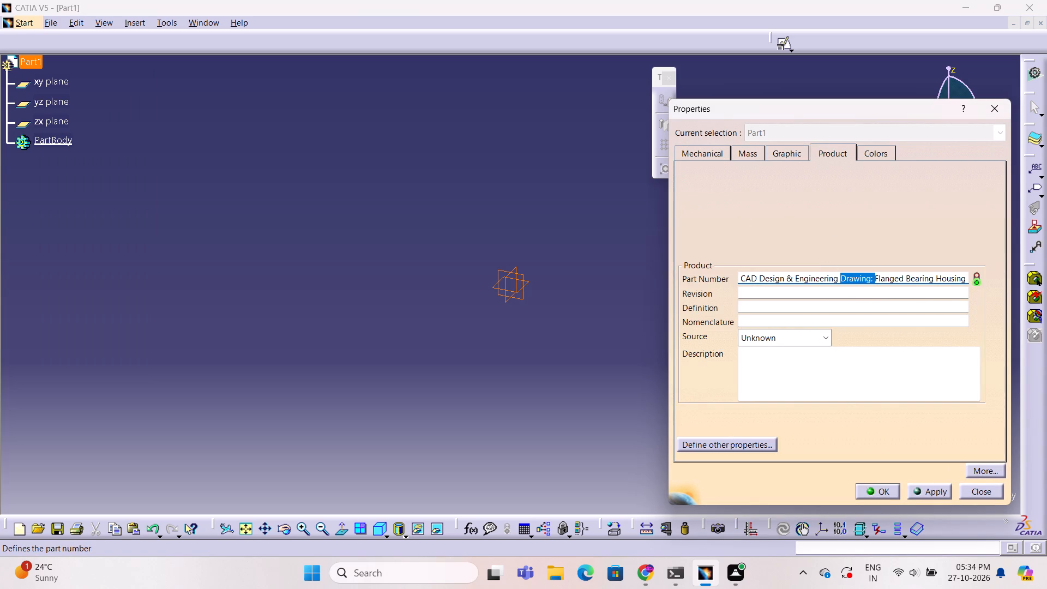
triple_click(874, 281)
key(BackSpace)
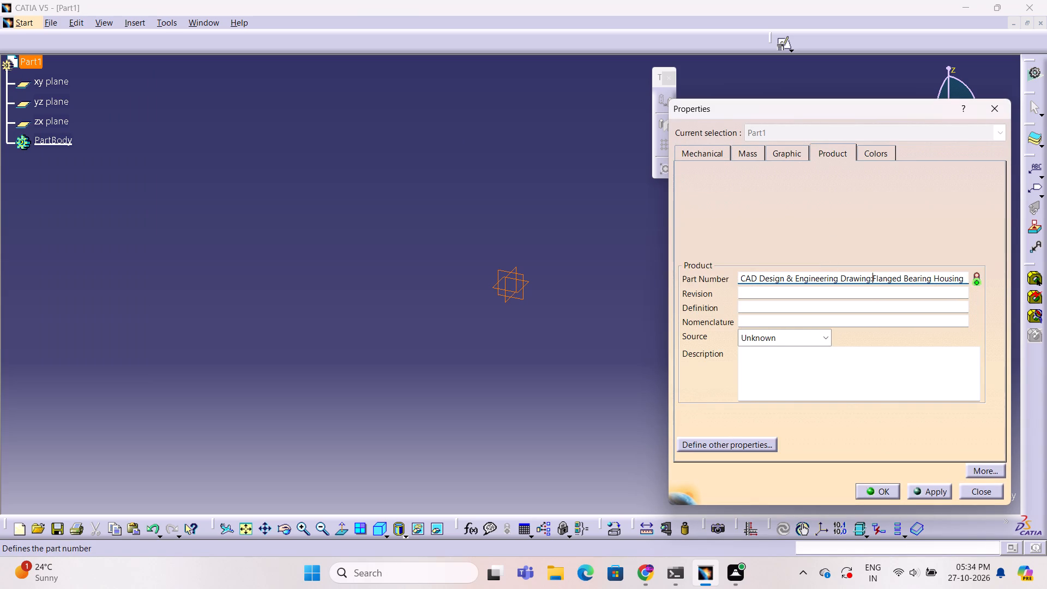
key(BackSpace)
key(space)
click(886, 485)
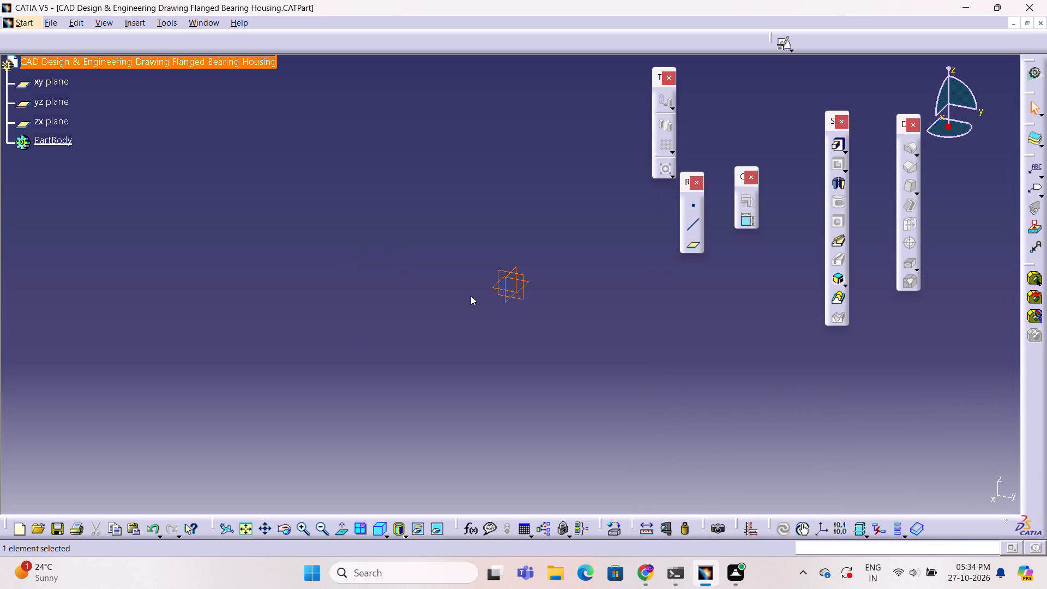
double_click(384, 316)
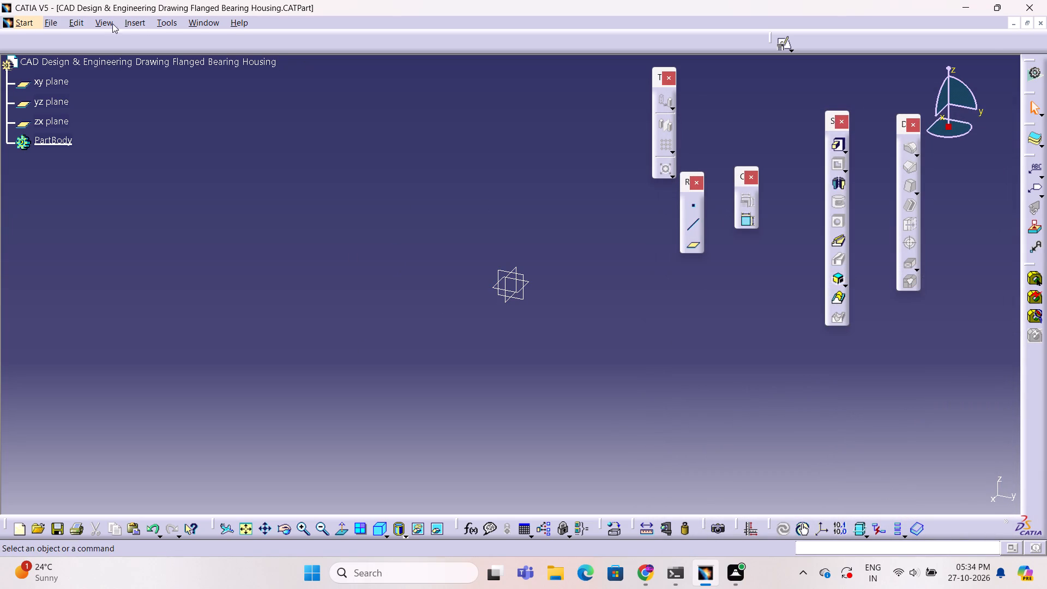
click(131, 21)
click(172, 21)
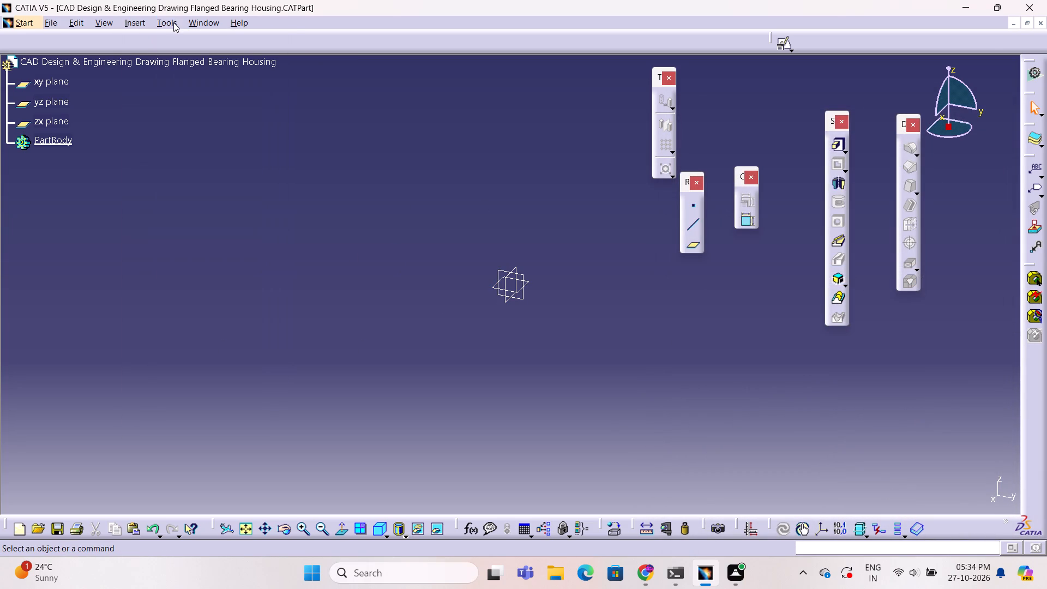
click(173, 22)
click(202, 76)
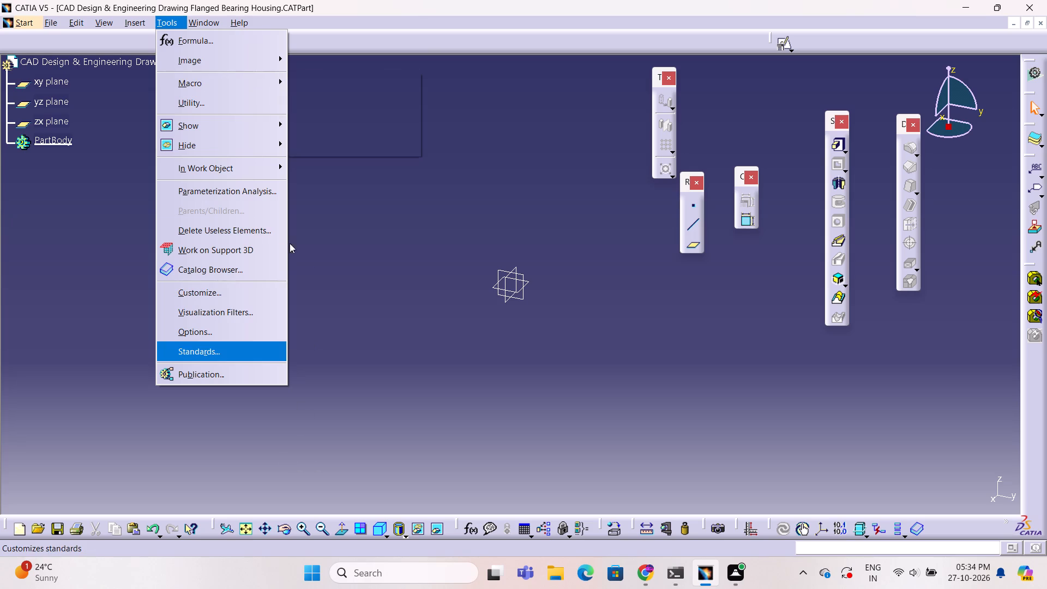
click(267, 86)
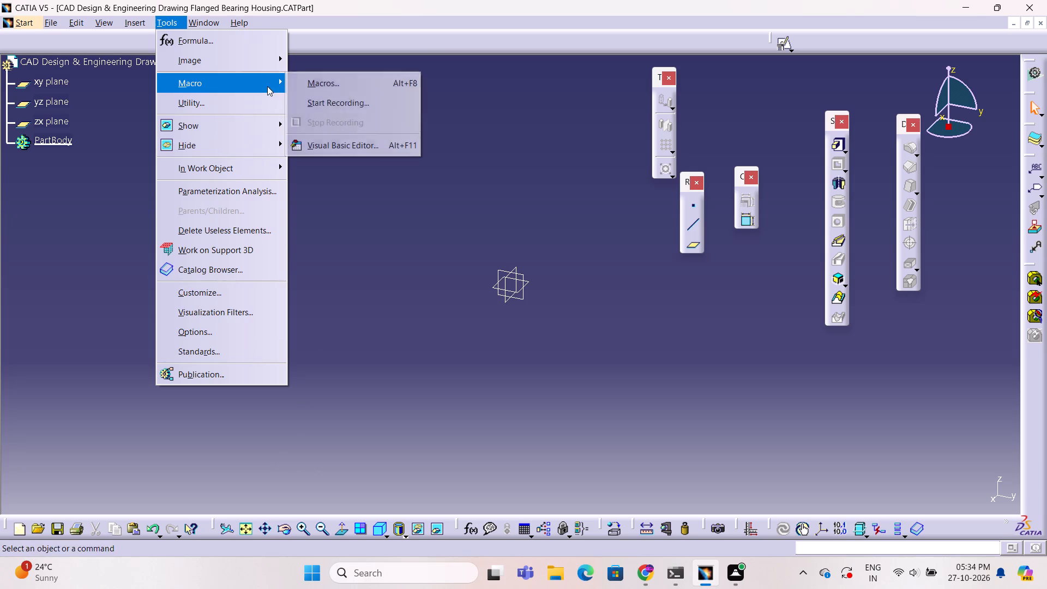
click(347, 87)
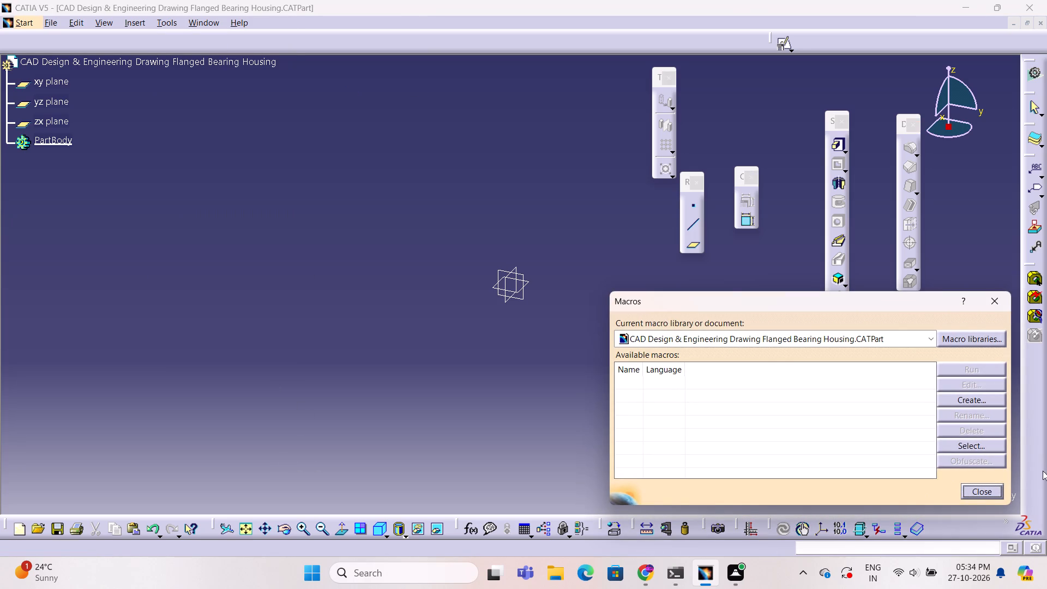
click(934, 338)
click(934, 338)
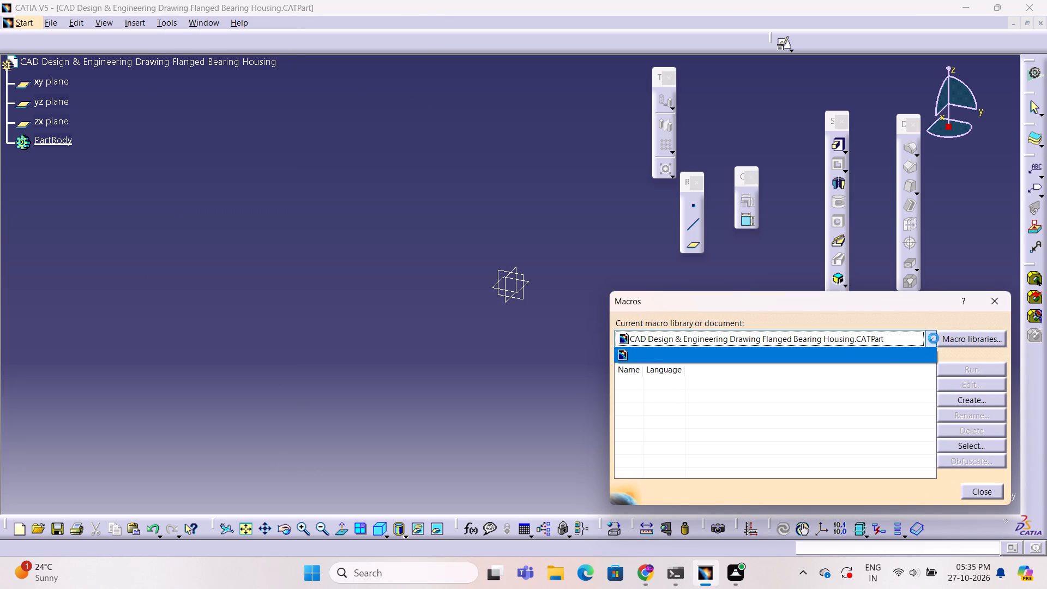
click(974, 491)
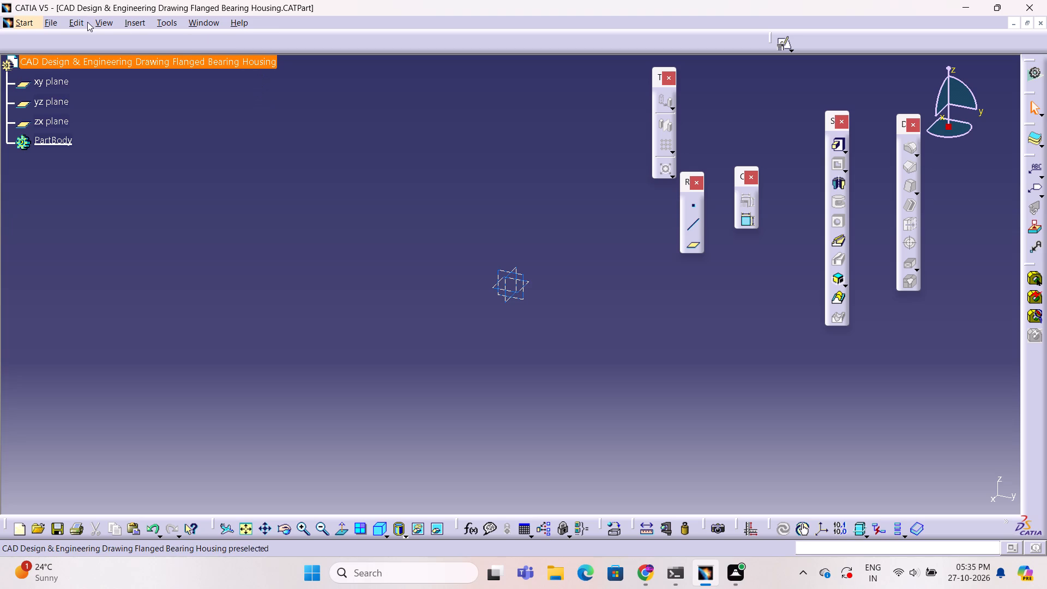
Start recording a macro in MS VBScript, stored in the current part document, and move the floating recording control clear of the model.
double_click(163, 21)
click(220, 82)
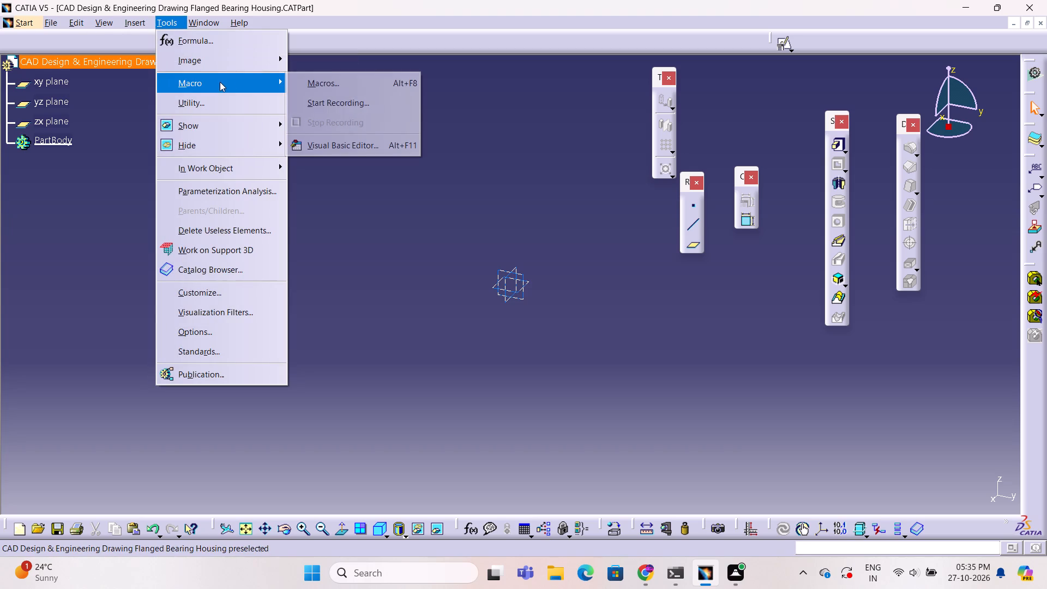
click(319, 108)
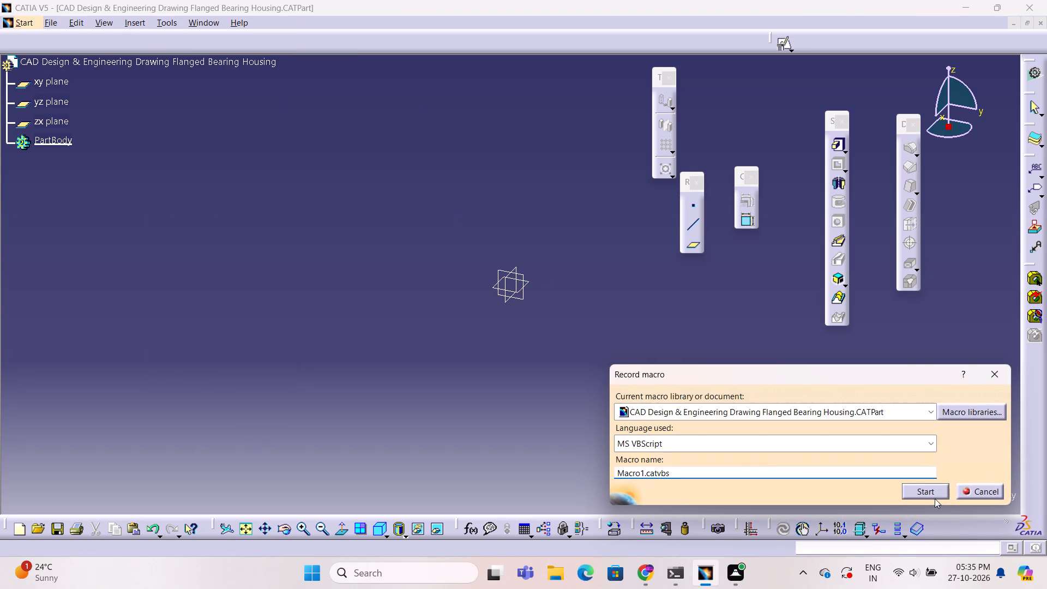
click(935, 490)
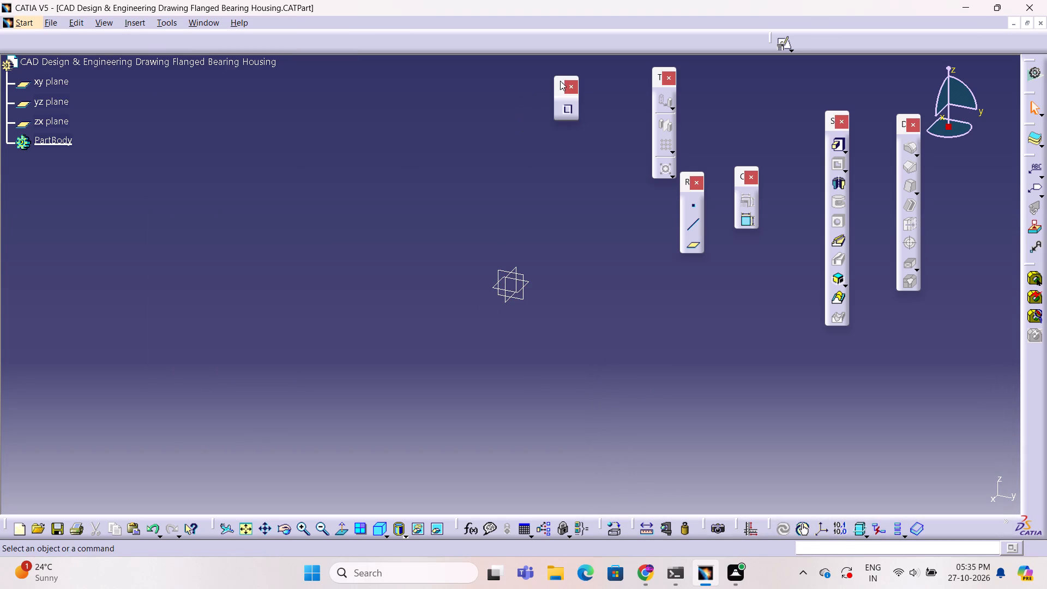
drag(560, 81, 326, 105)
click(326, 105)
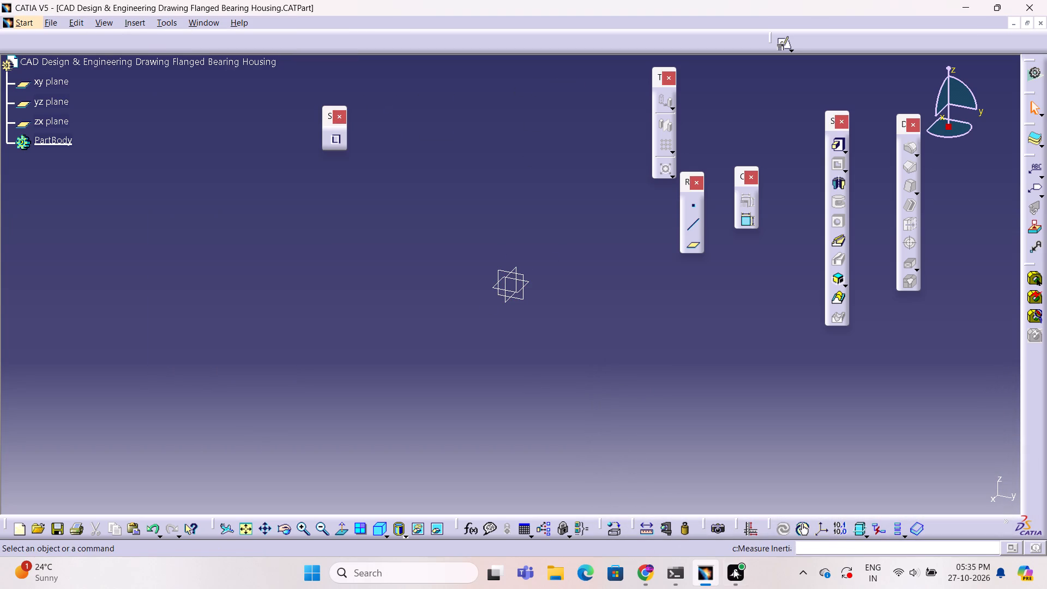
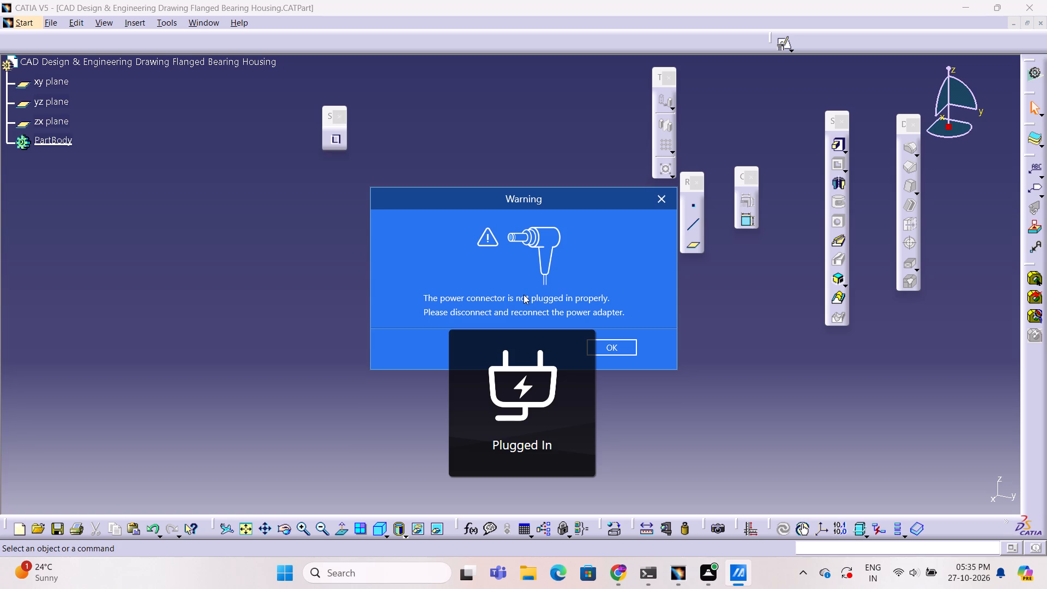
Dismiss the power connector warning.
click(629, 346)
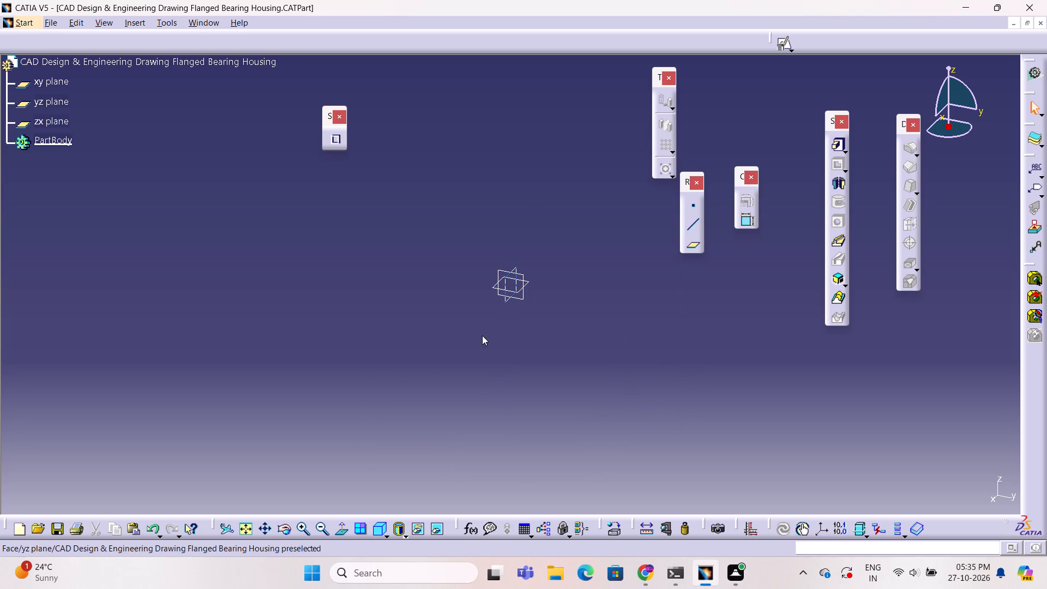
Open a positioned sketch on the yz plane, accepting the default positioning.
click(523, 272)
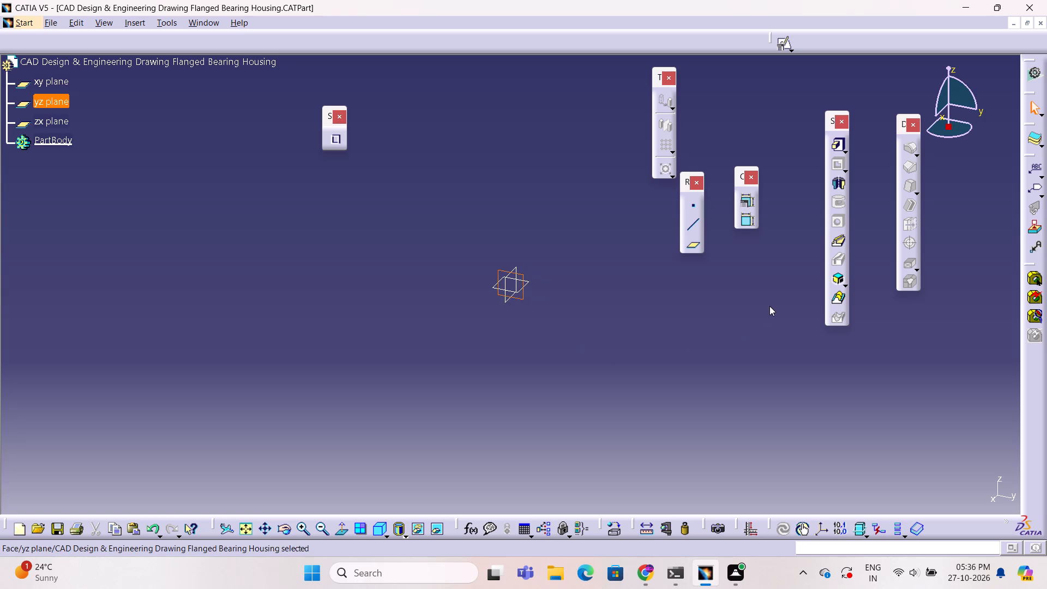
click(785, 44)
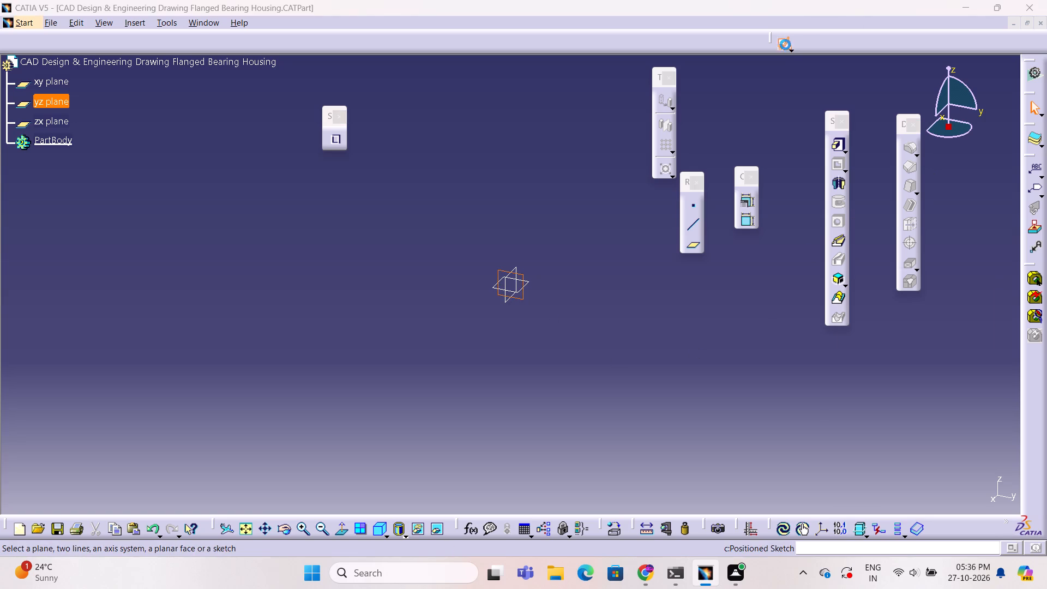
click(944, 494)
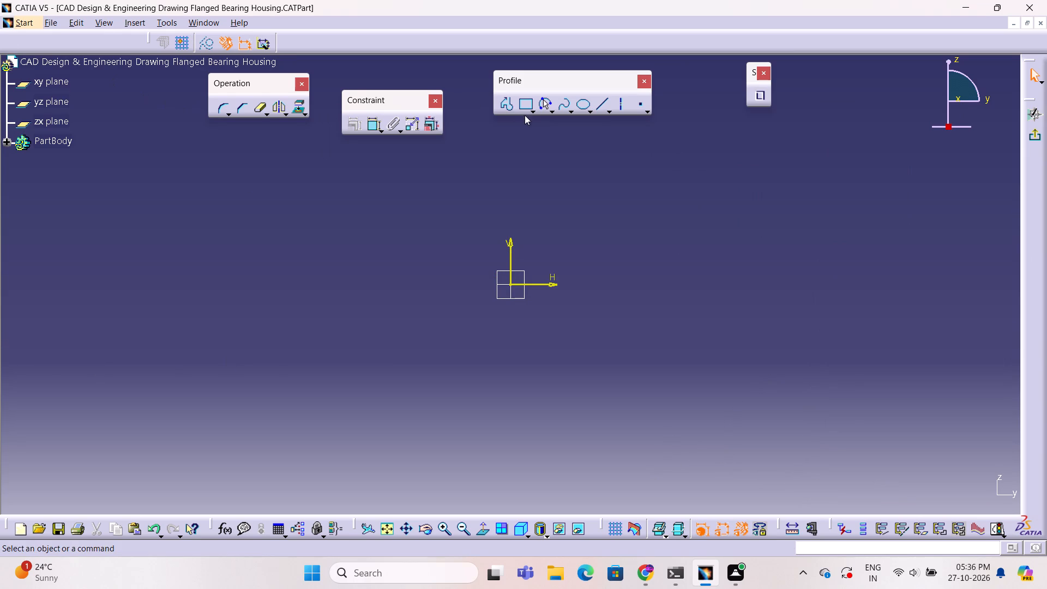
Sketch a circle centred on the sketch origin with a radius of about 54 mm.
click(554, 110)
click(571, 122)
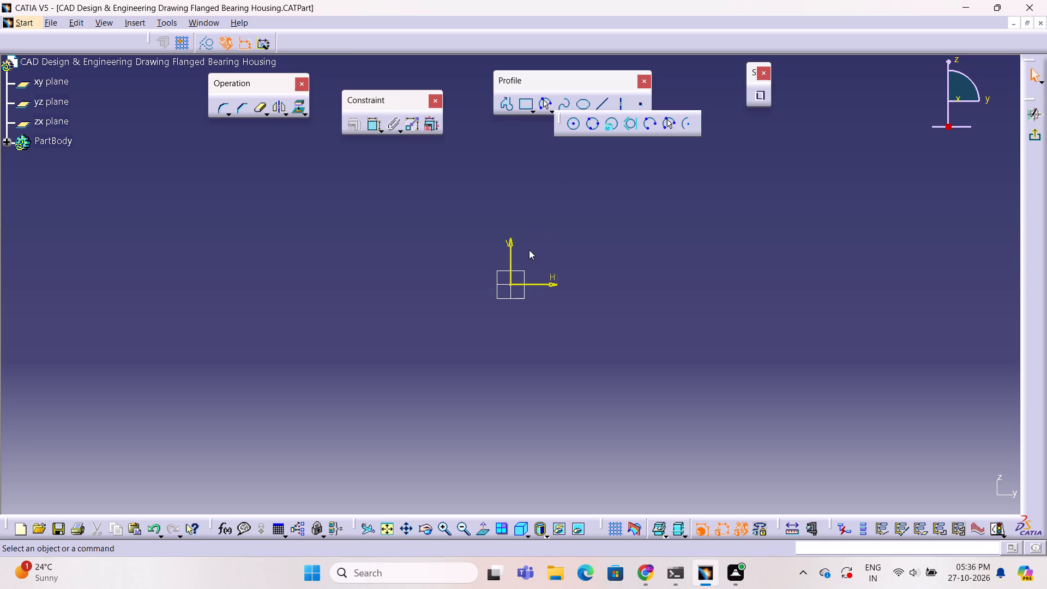
click(513, 286)
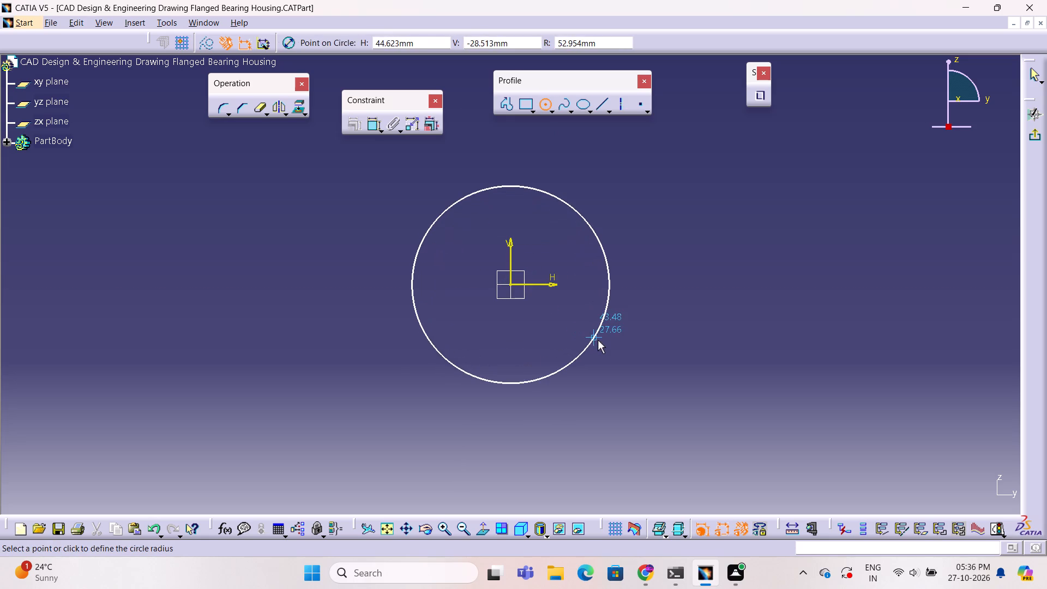
click(599, 341)
click(382, 158)
Dimension the circle, switch the constraint from diameter to radius, and set the radius to 80 mm.
click(376, 127)
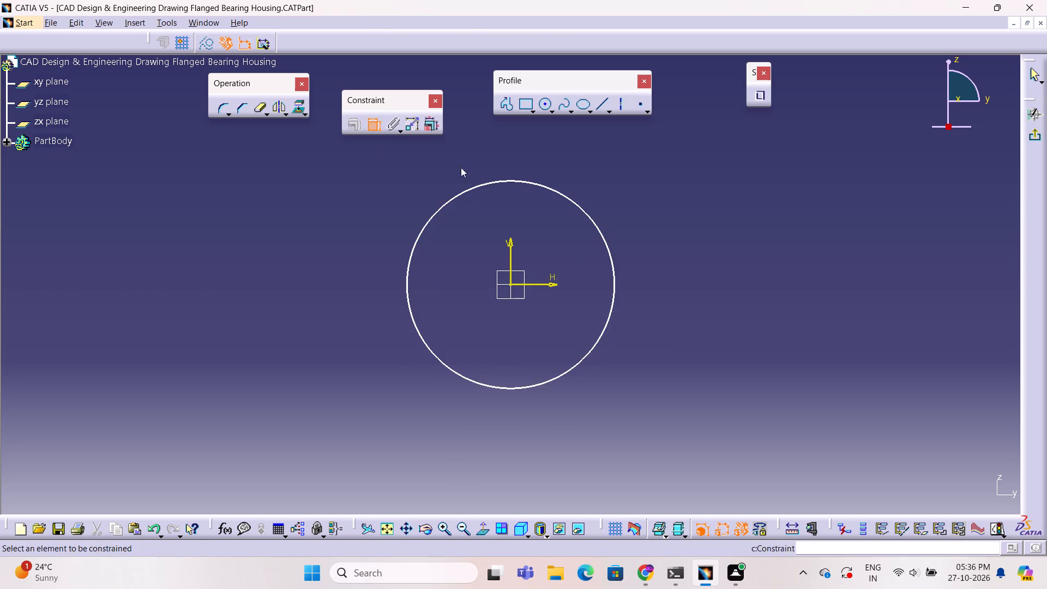
click(612, 263)
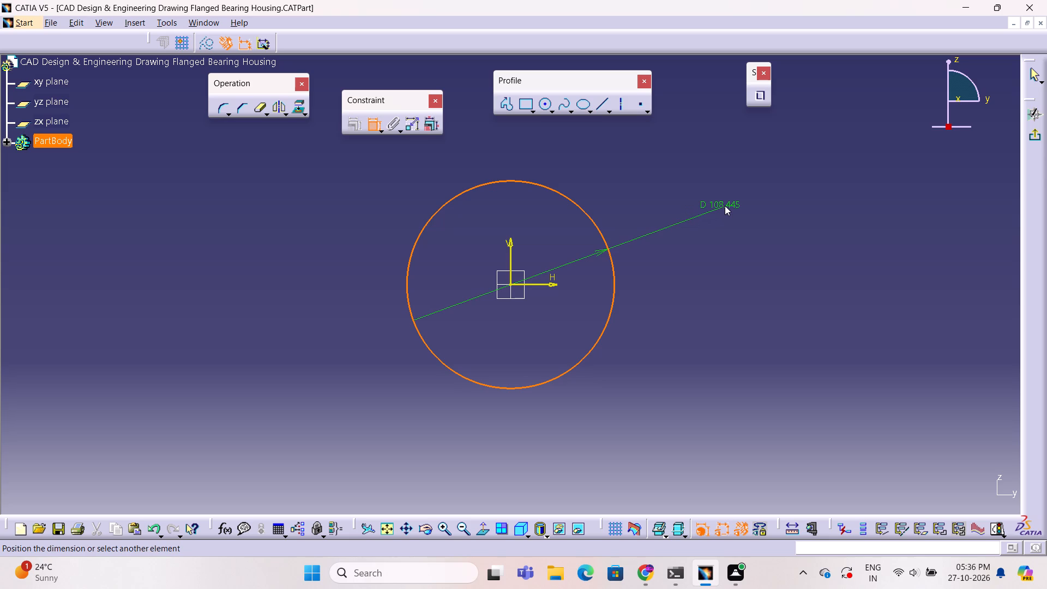
click(725, 206)
double_click(725, 197)
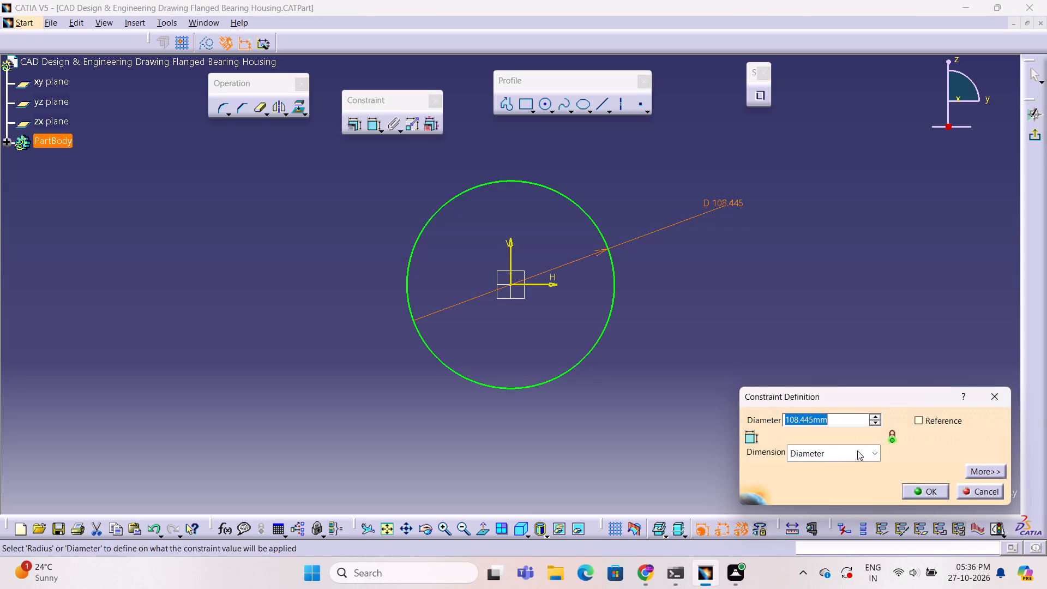
click(857, 452)
click(851, 467)
double_click(838, 420)
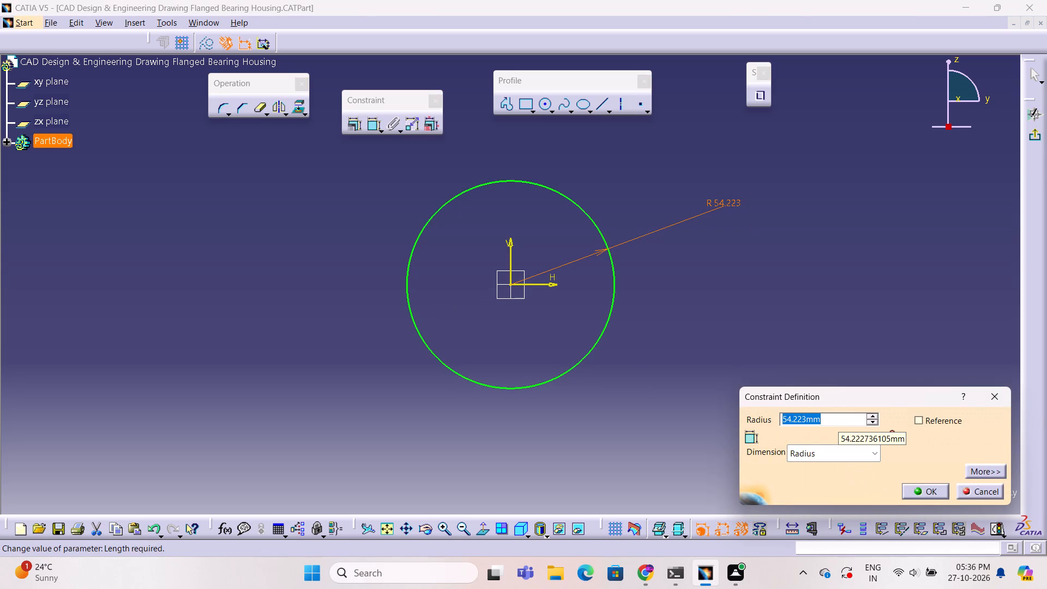
text(80)
click(942, 490)
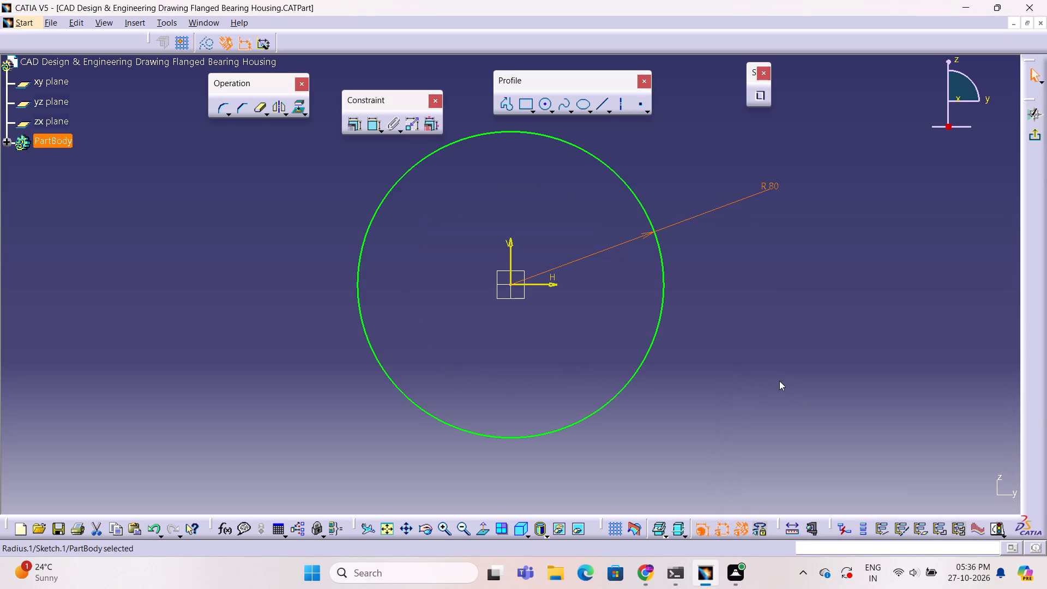
click(779, 381)
ctrl+middle_drag(657, 248, 655, 273)
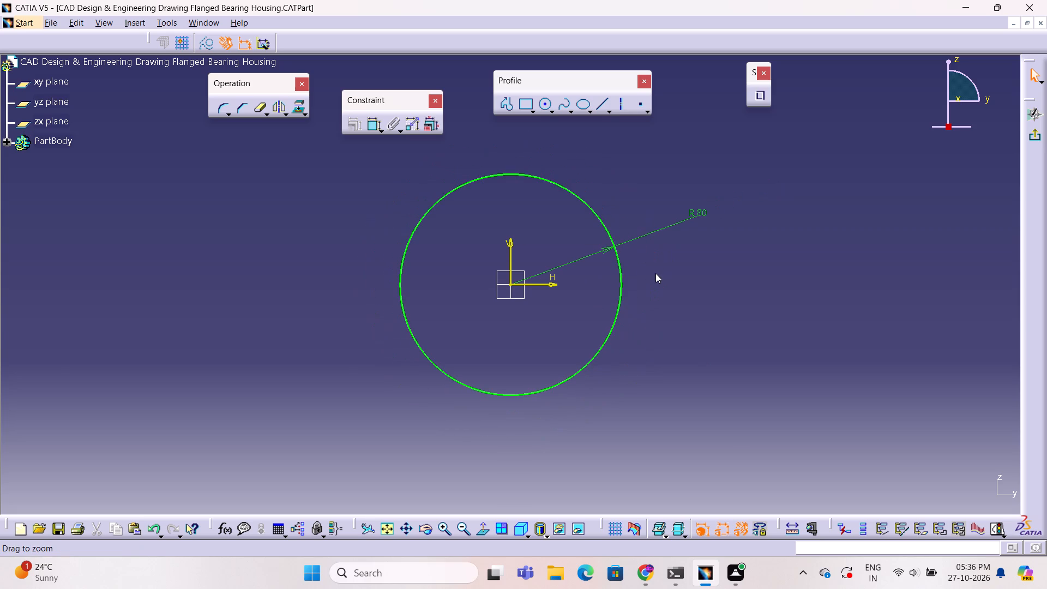
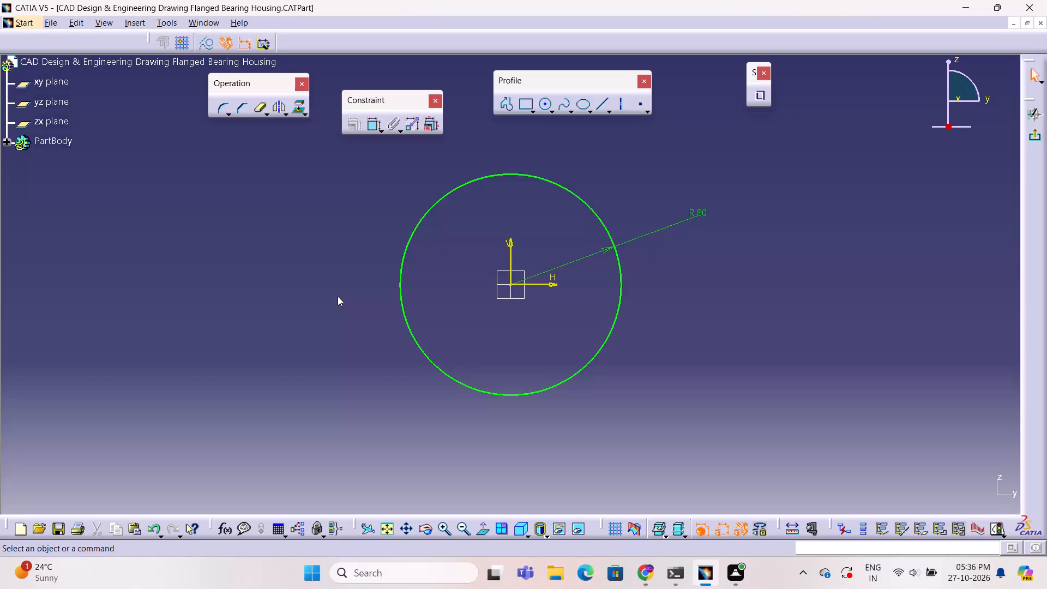
Sketch a horizontal line from the sketch origin along the H axis, ending on the 80 mm radius circle.
ctrl+middle_drag(334, 281, 336, 311)
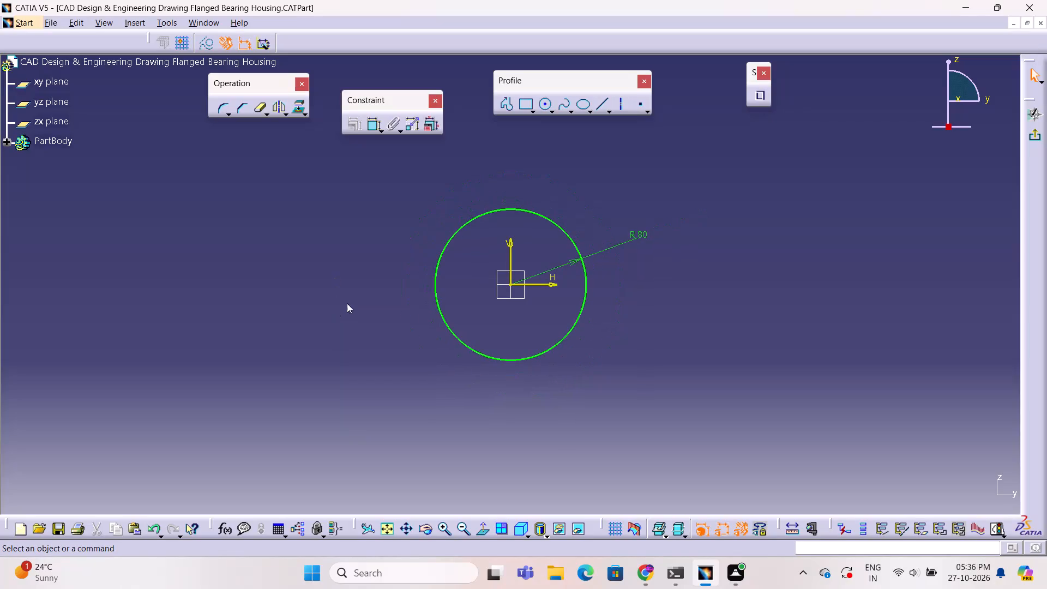
click(506, 105)
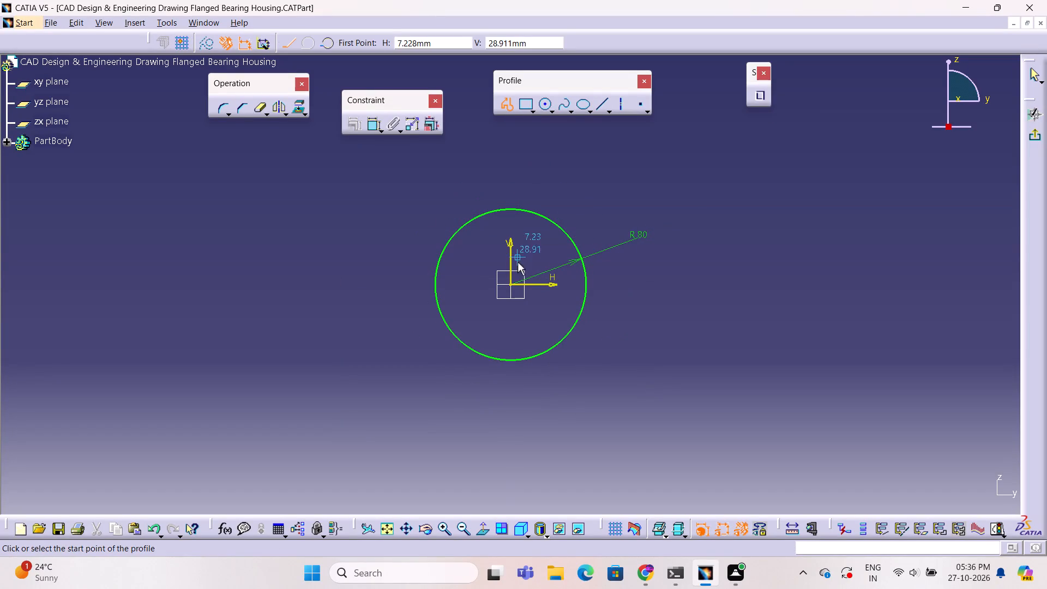
click(512, 286)
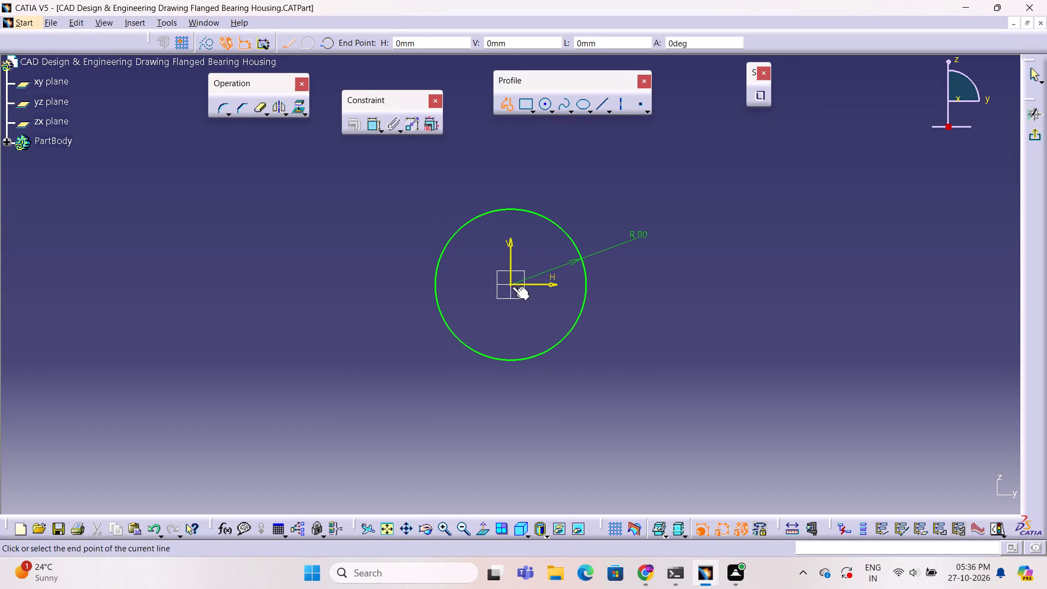
click(587, 283)
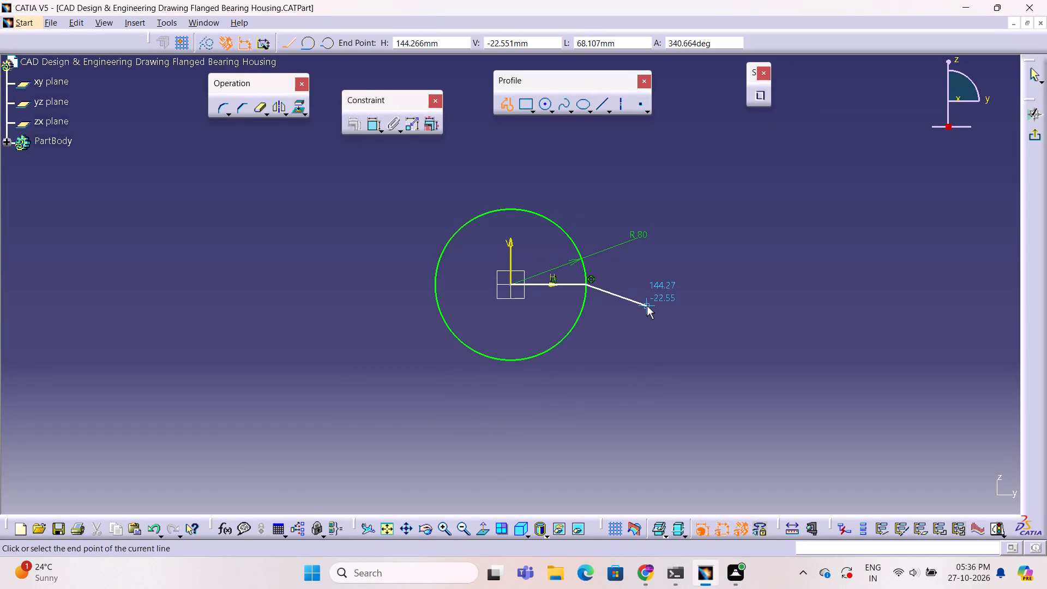
key(Escape)
key(Escape)
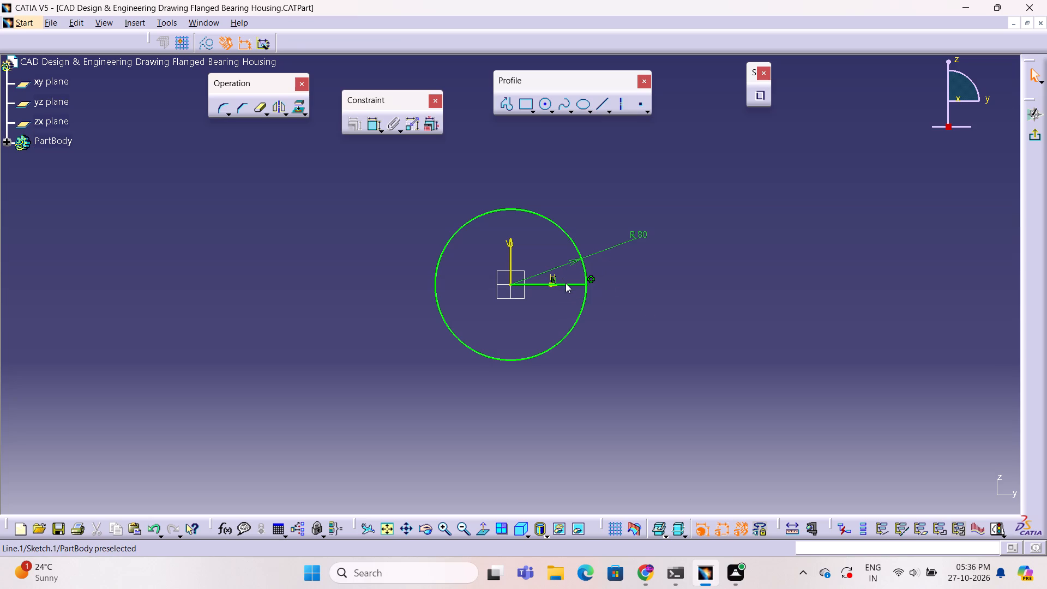
Convert the horizontal radial line into a construction element.
click(565, 283)
click(574, 284)
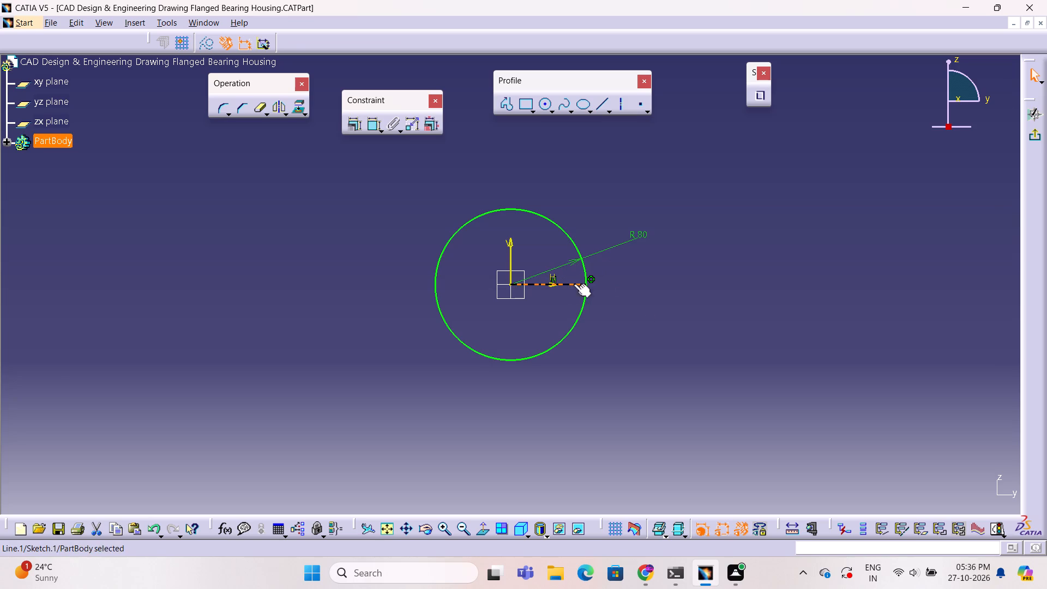
click(206, 45)
click(286, 260)
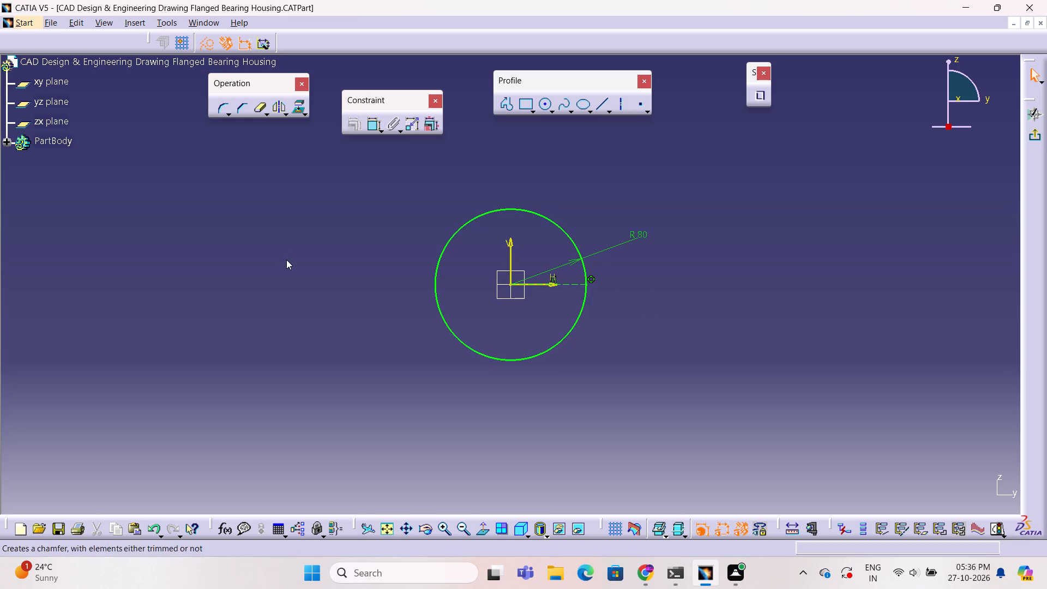
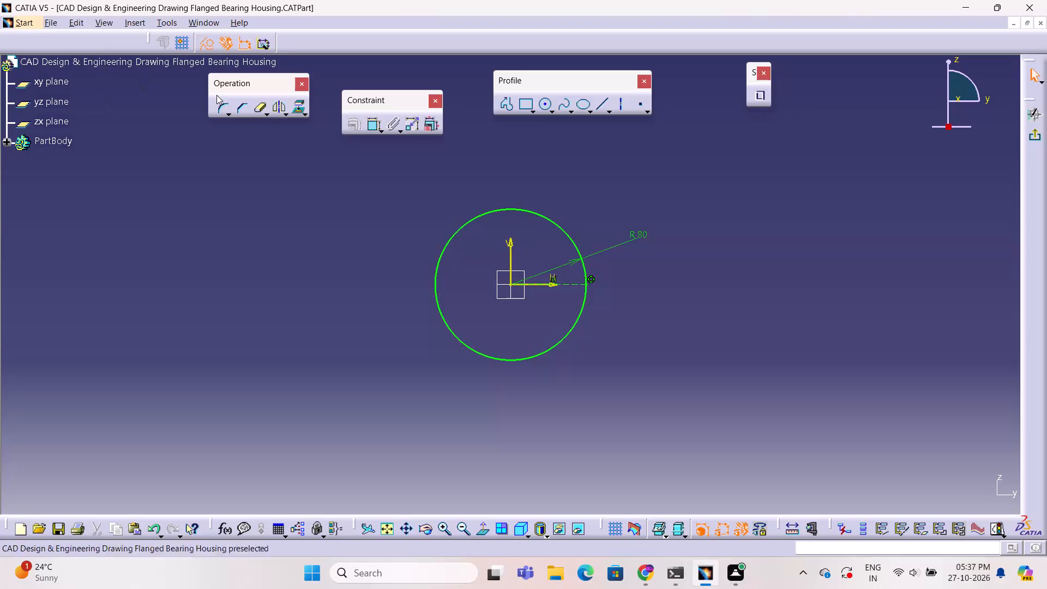
Sketch a vertical construction line with the Profile tool from the sketch origin along the V axis, ending on the 80 mm radius circle.
click(508, 105)
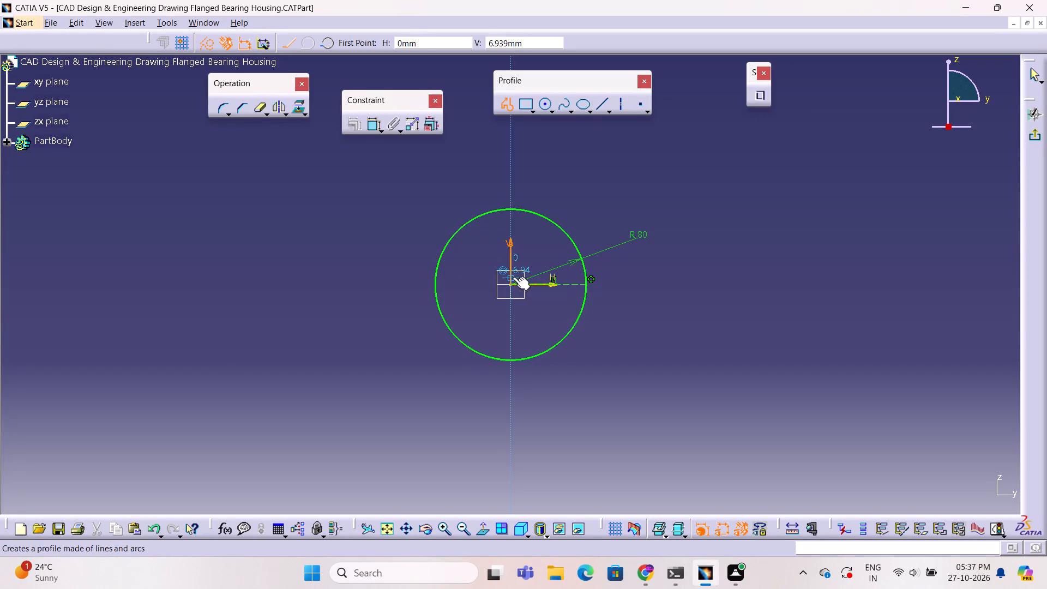
click(511, 284)
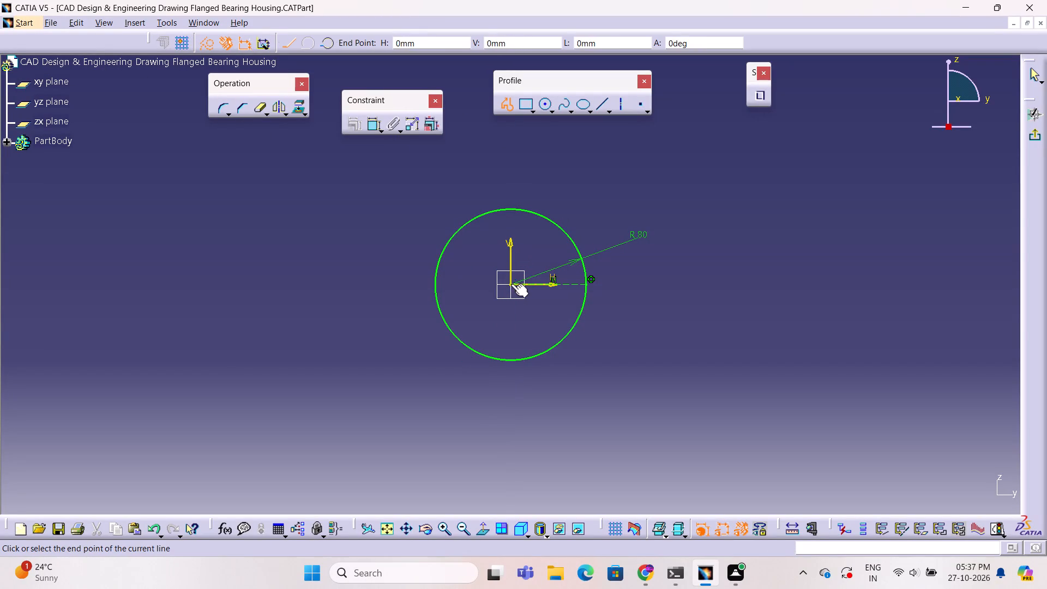
click(514, 207)
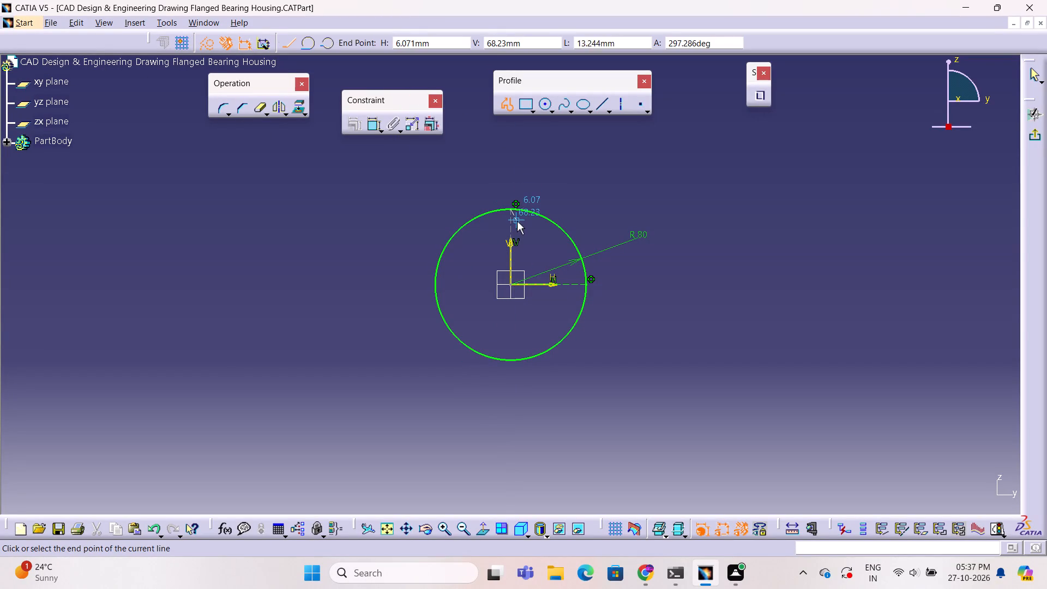
key(Escape)
Quick-trim the 80 mm radius circle, picking its arc outside the quadrant between the two construction lines.
click(261, 109)
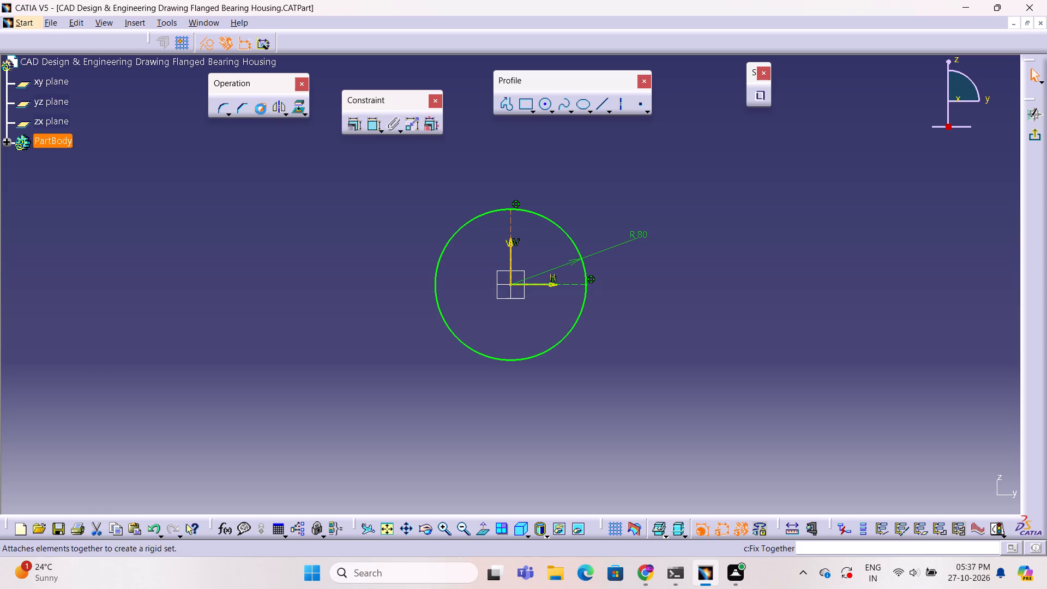
click(308, 40)
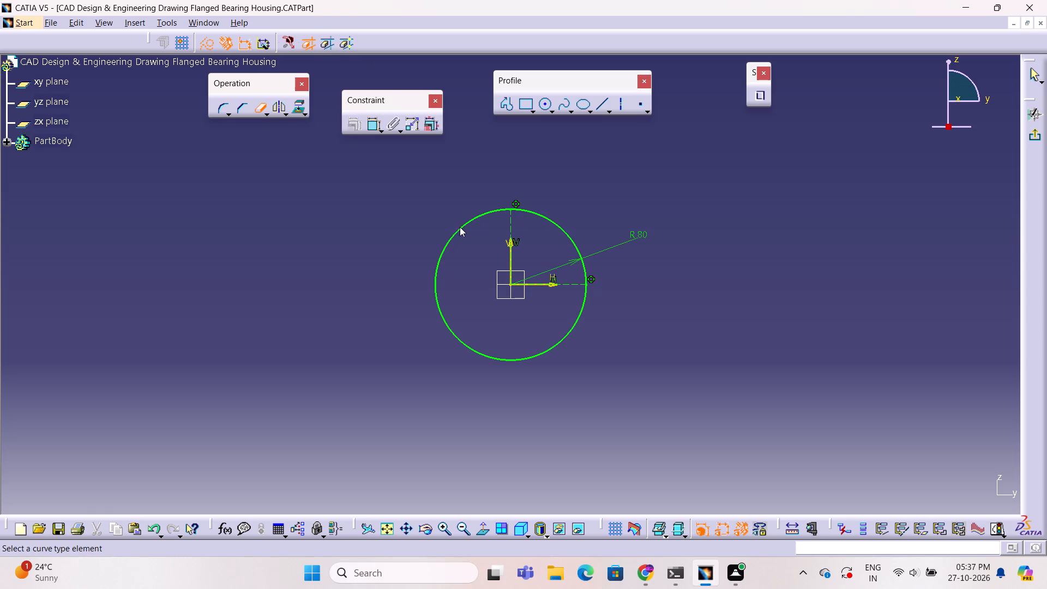
click(460, 227)
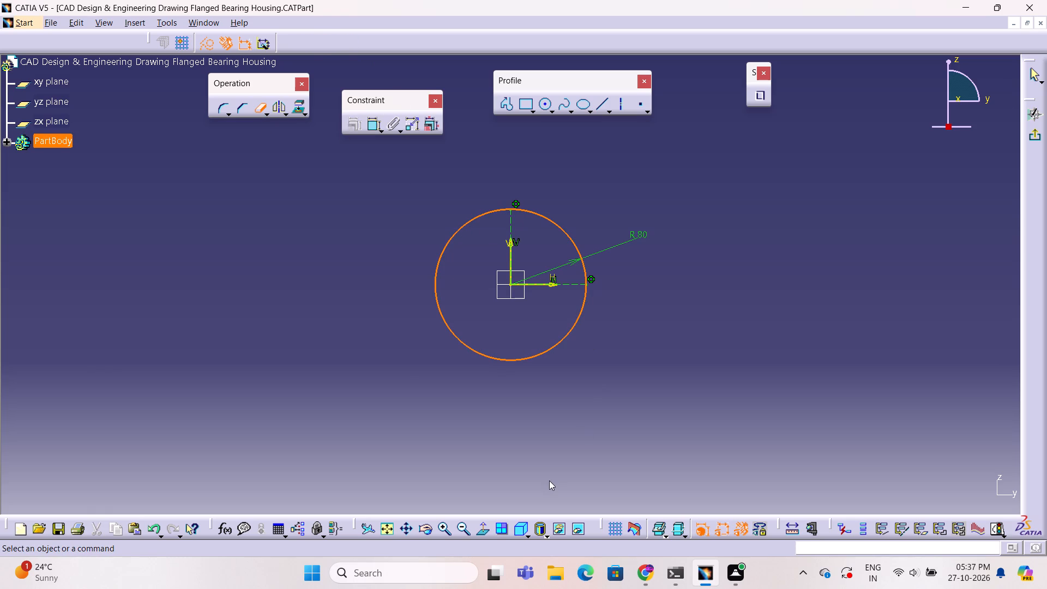
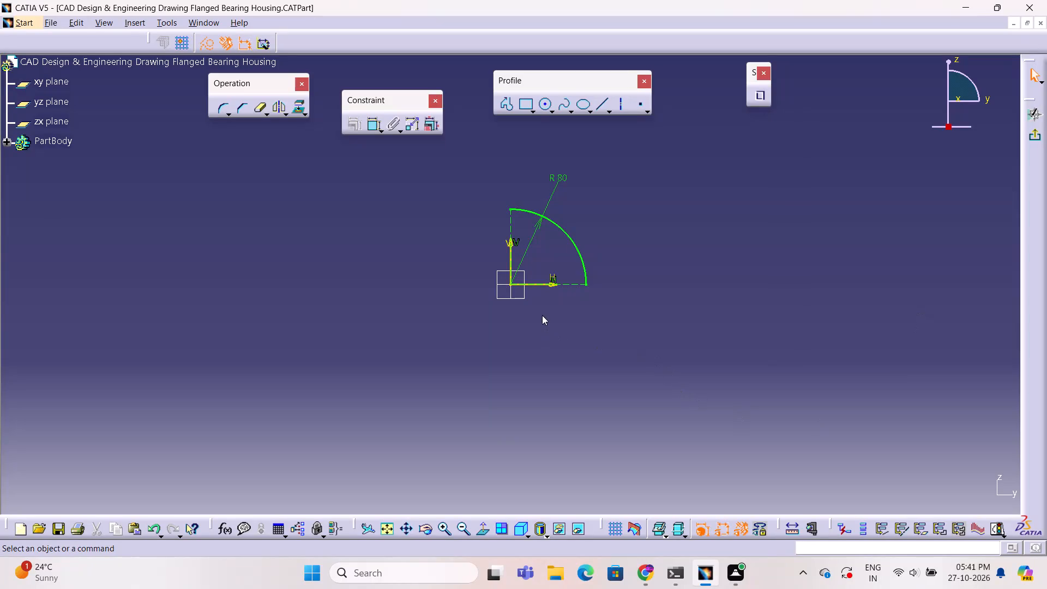
Sketch construction lines with the Profile tool from the origin 30 mm up the V axis, continuing horizontally to the 80 mm radius arc.
ctrl+middle_drag(550, 330, 568, 200)
ctrl+middle_drag(568, 200, 559, 246)
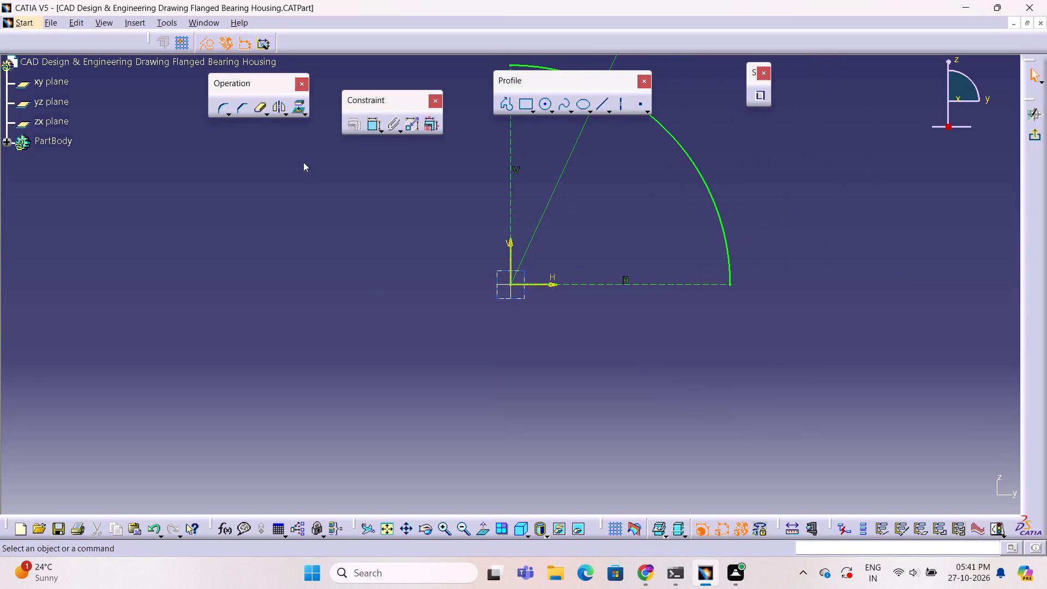
click(502, 105)
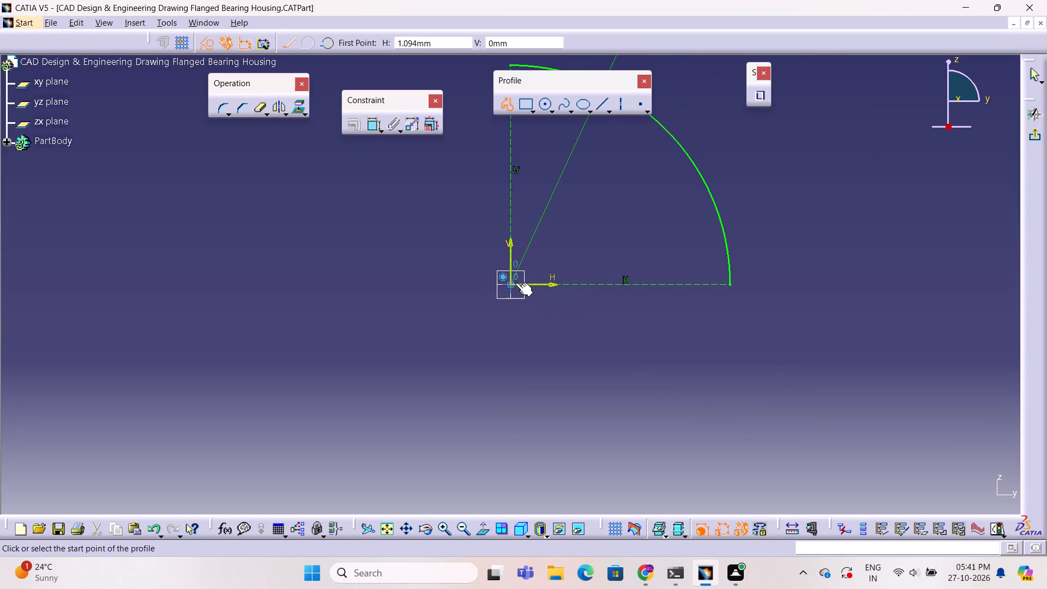
click(510, 285)
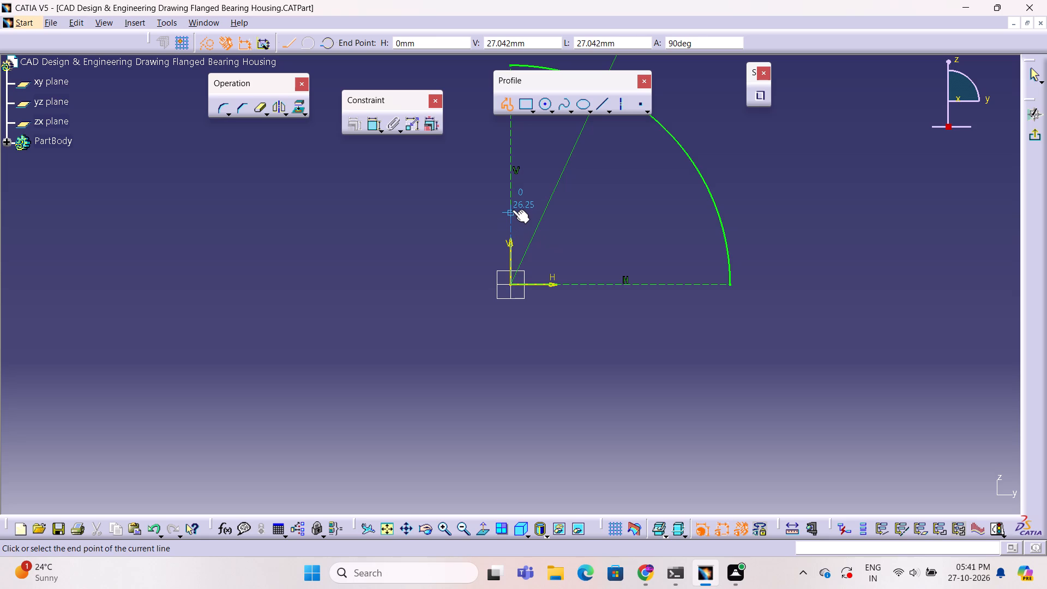
key(Tab)
key(Tab)
key(Tab)
key(Tab)
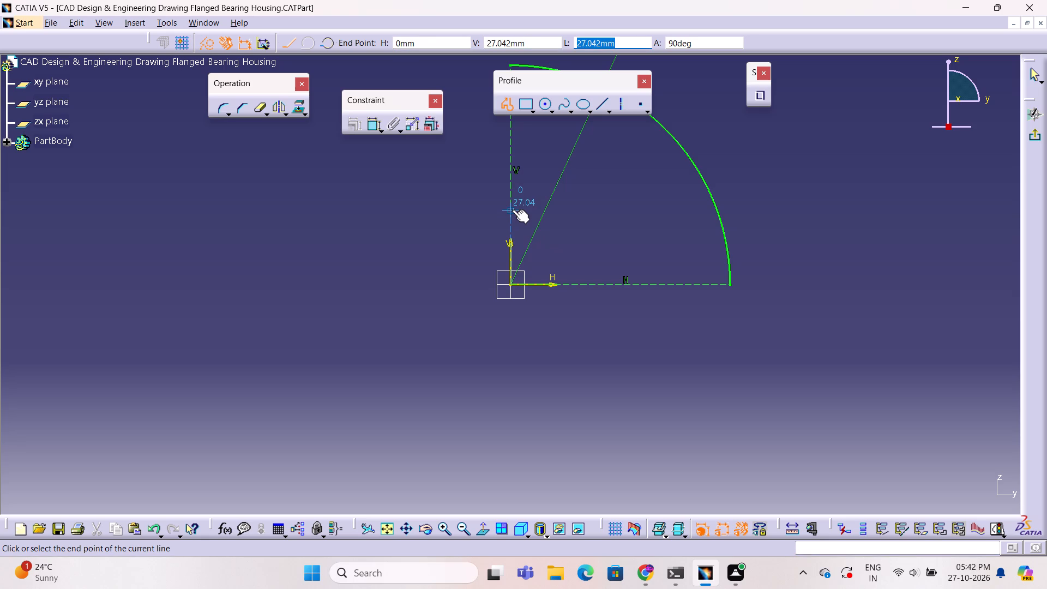
text(30)
key(Return)
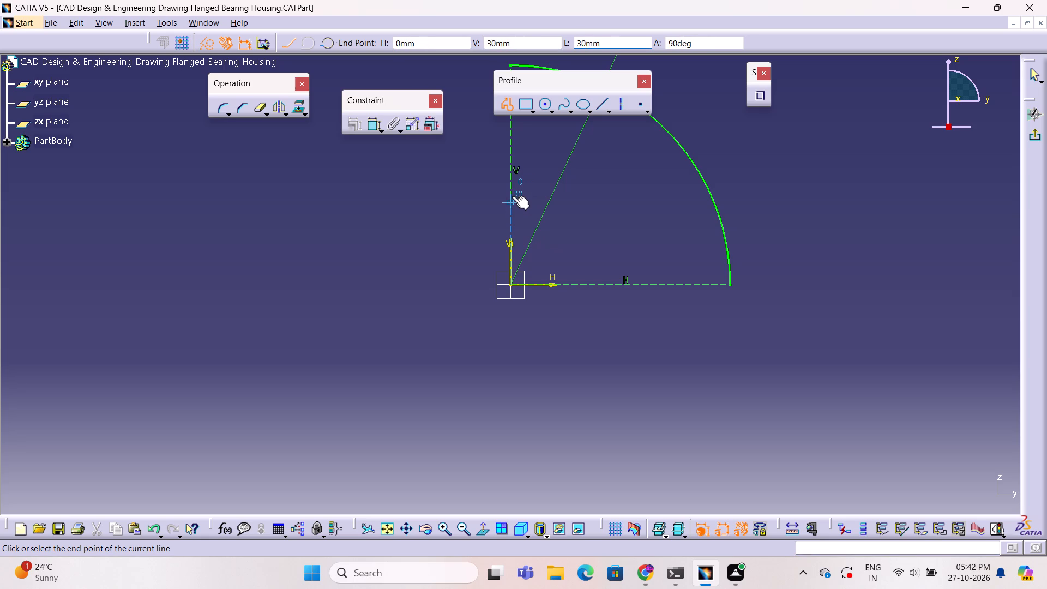
click(512, 194)
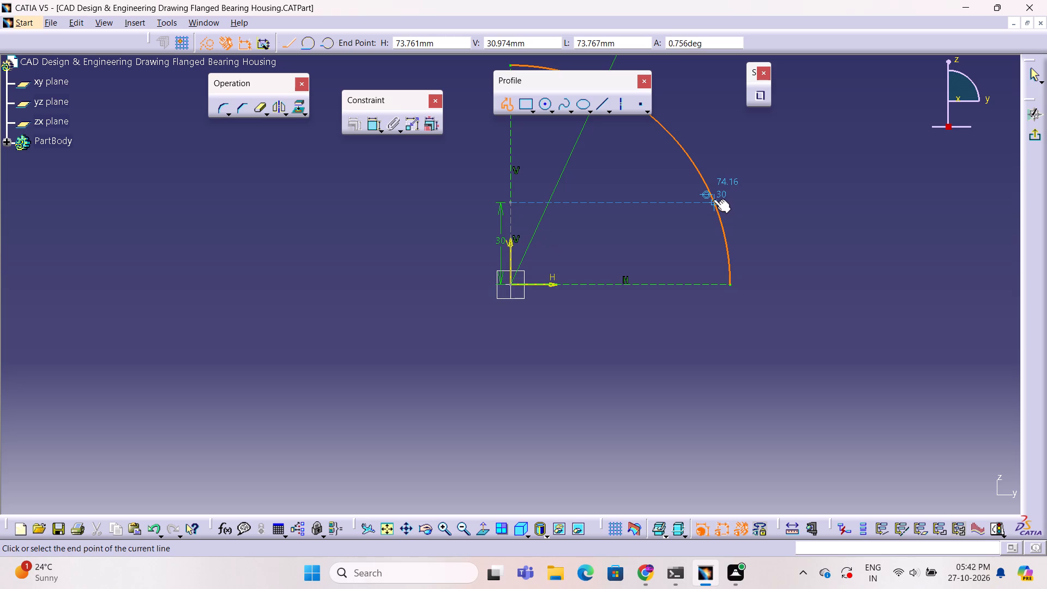
click(715, 204)
key(Escape)
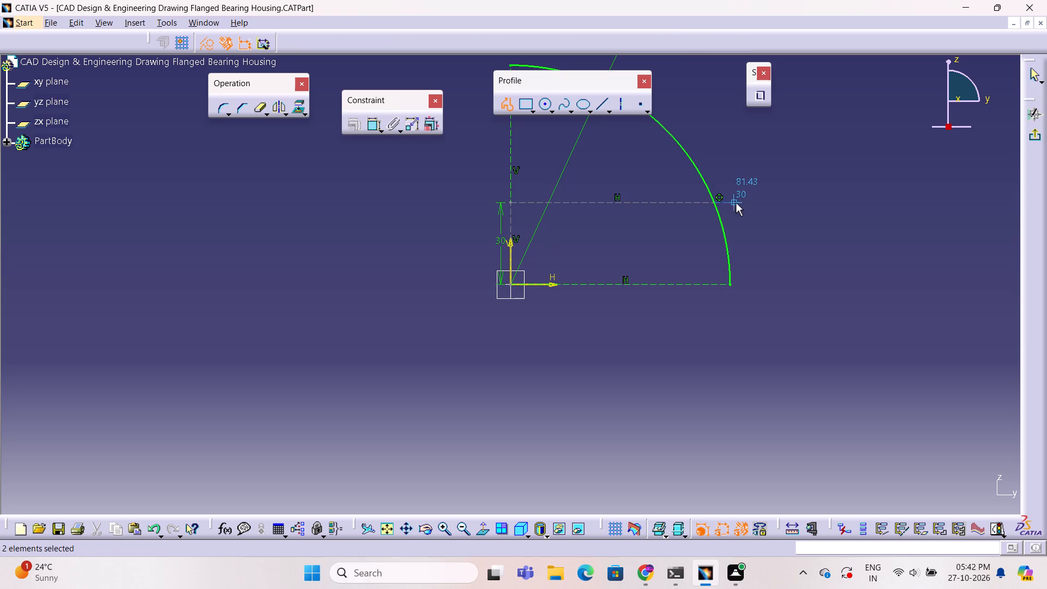
Quick-trim the 80 mm radius arc, removing its portion between the 30 mm high horizontal construction line and the H axis.
ctrl+middle_drag(645, 242, 631, 298)
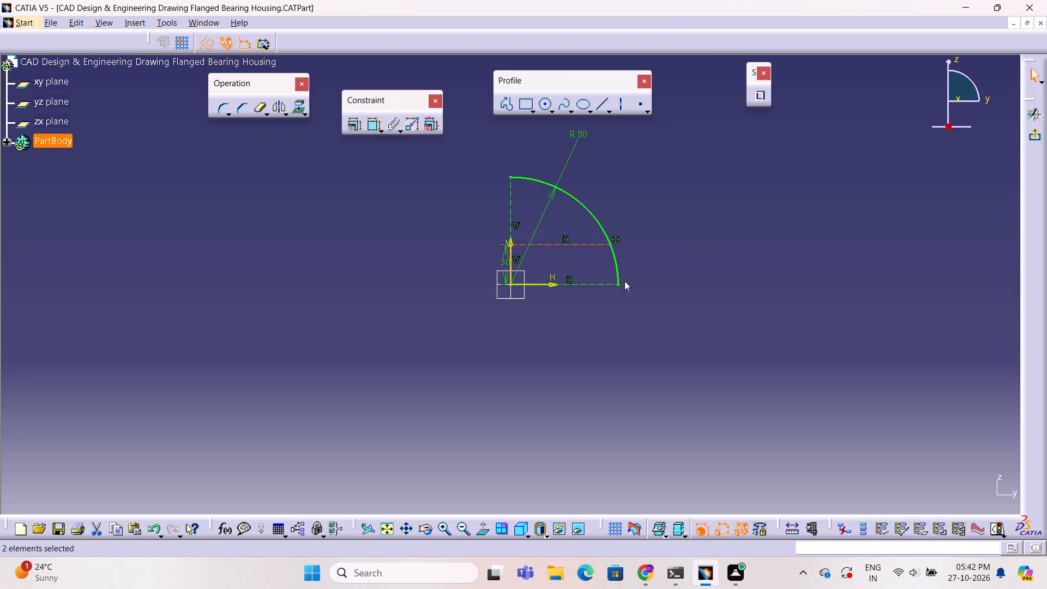
click(262, 110)
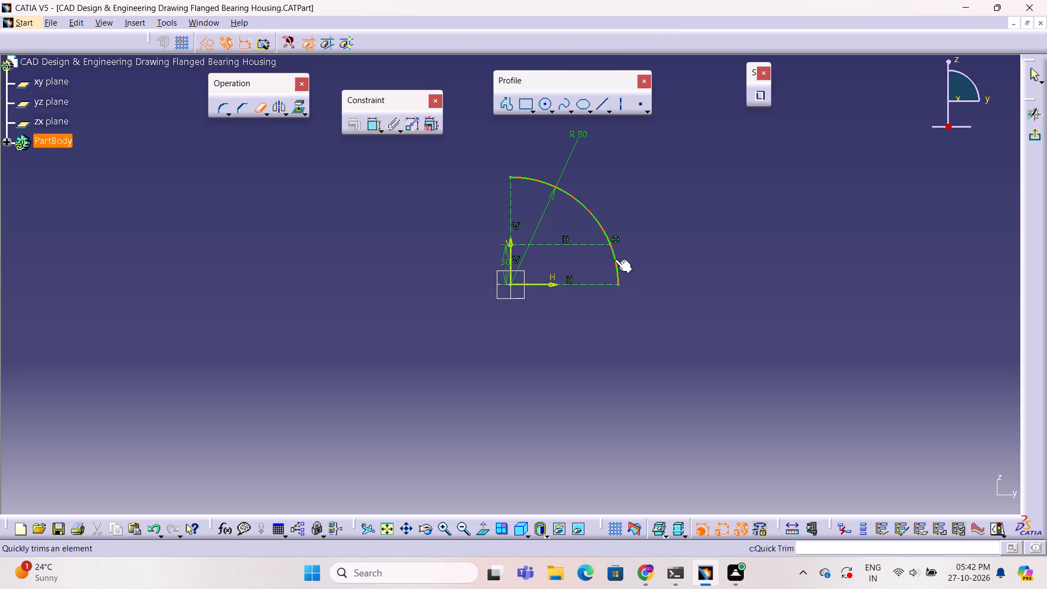
click(615, 260)
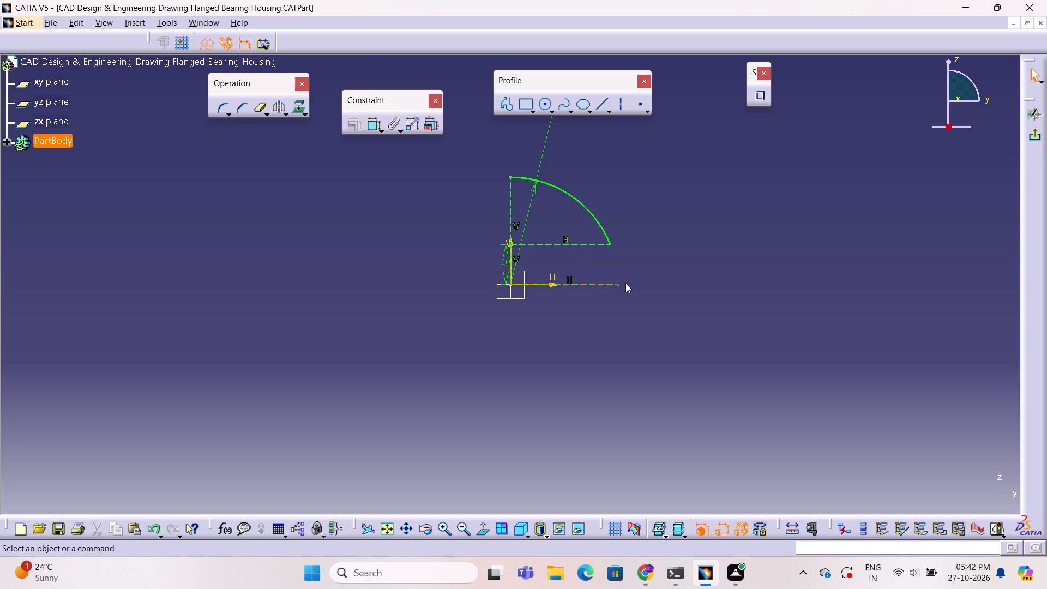
Delete the horizontal construction line lying along the H axis.
ctrl+double_click(602, 282)
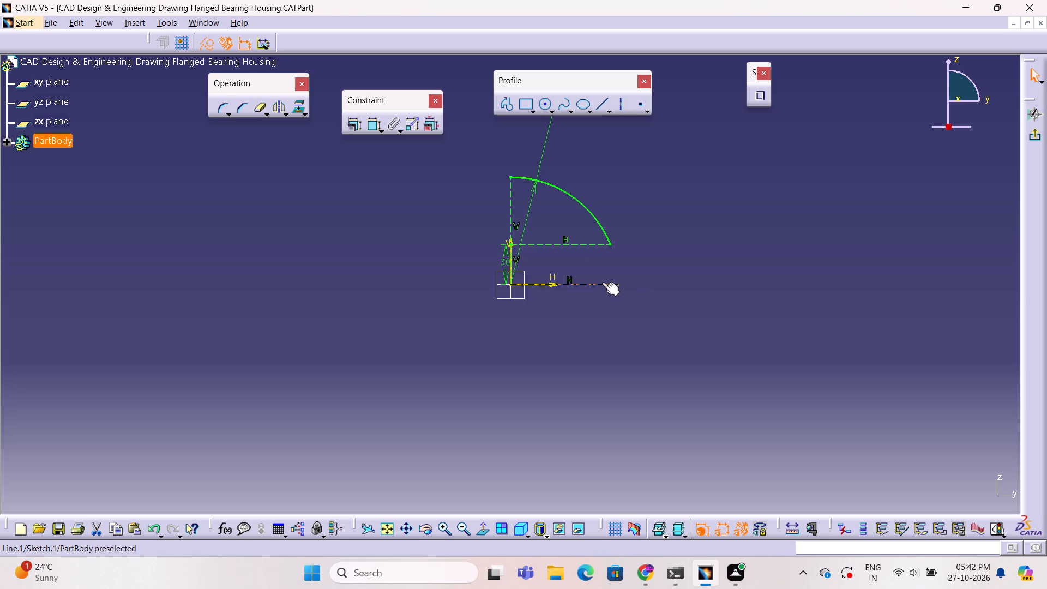
key(Delete)
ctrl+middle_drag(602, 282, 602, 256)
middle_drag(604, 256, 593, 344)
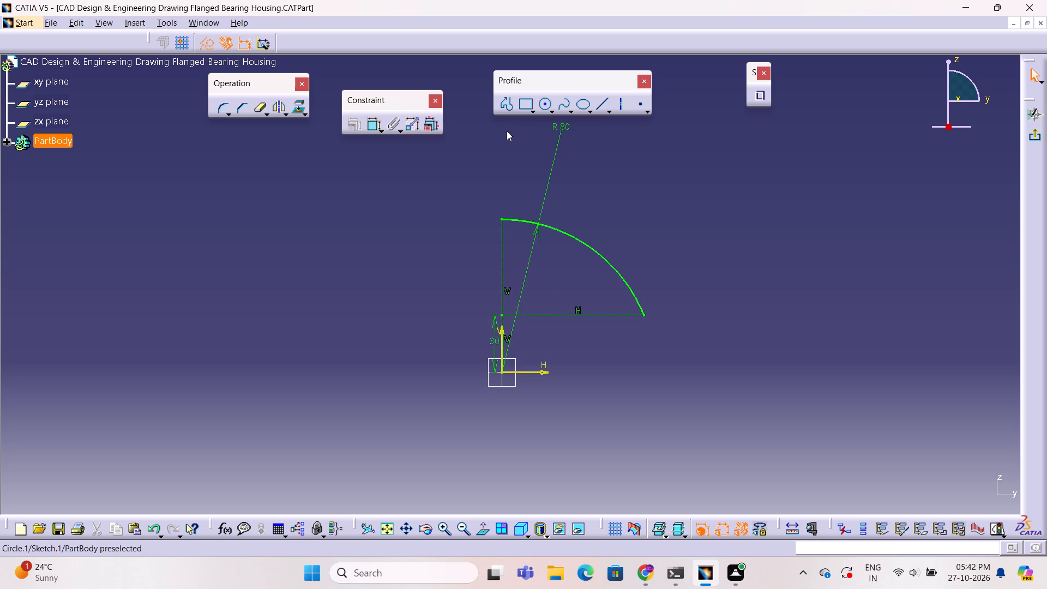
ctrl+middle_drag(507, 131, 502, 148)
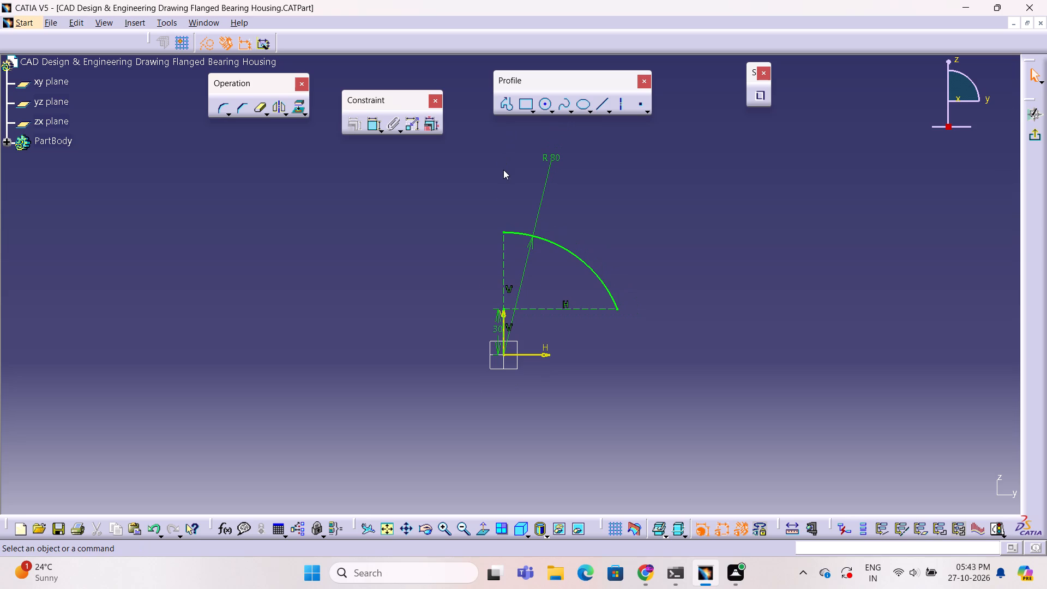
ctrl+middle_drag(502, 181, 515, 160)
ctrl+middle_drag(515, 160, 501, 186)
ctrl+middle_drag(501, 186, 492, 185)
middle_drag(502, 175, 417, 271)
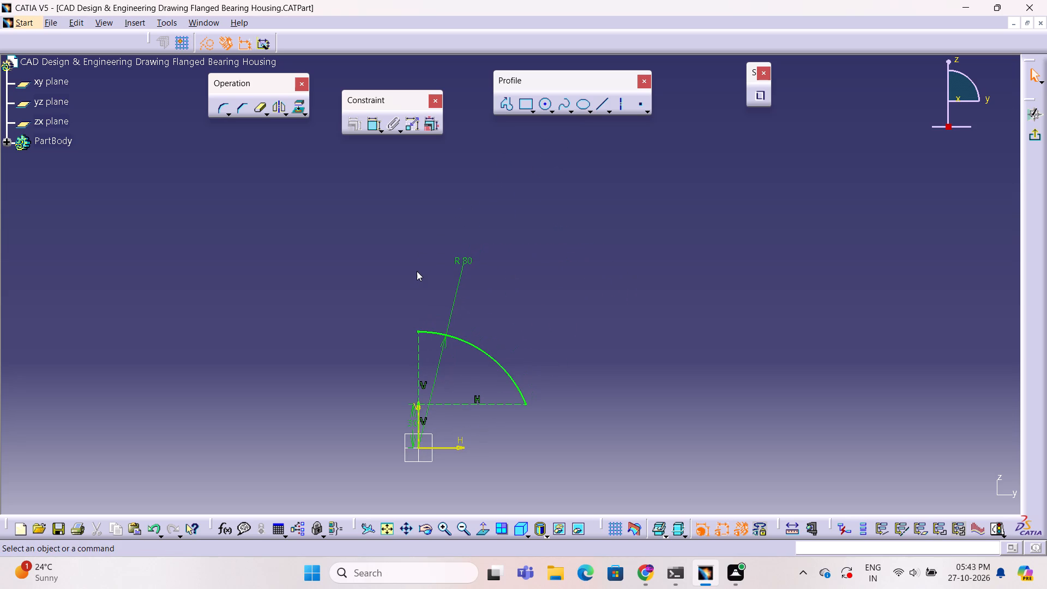
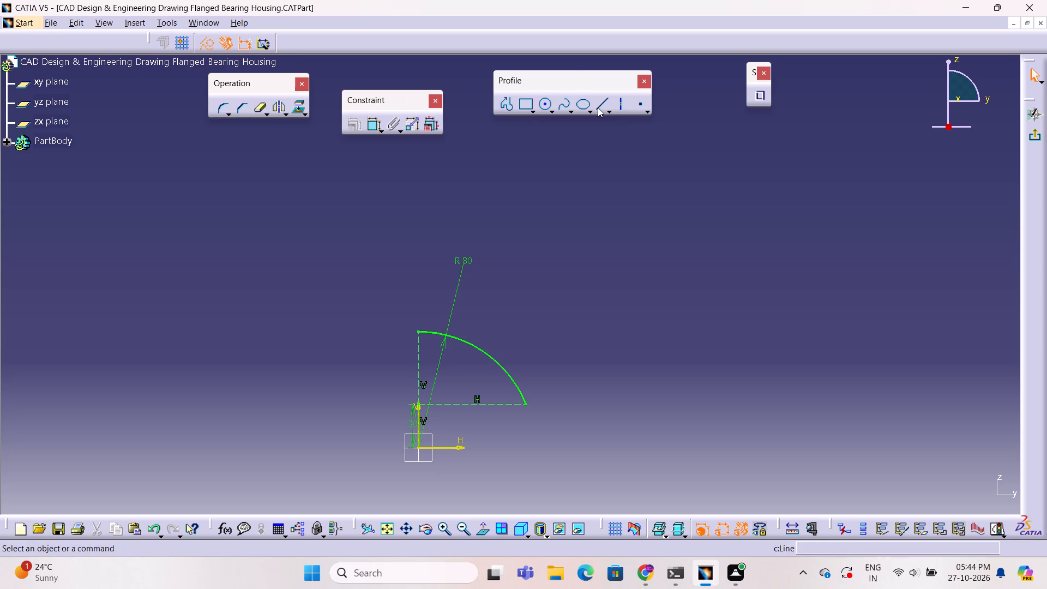
With construction mode off, sketch a horizontal profile line 150/2 mm long starting on the V axis, about 174 mm above the origin.
click(504, 103)
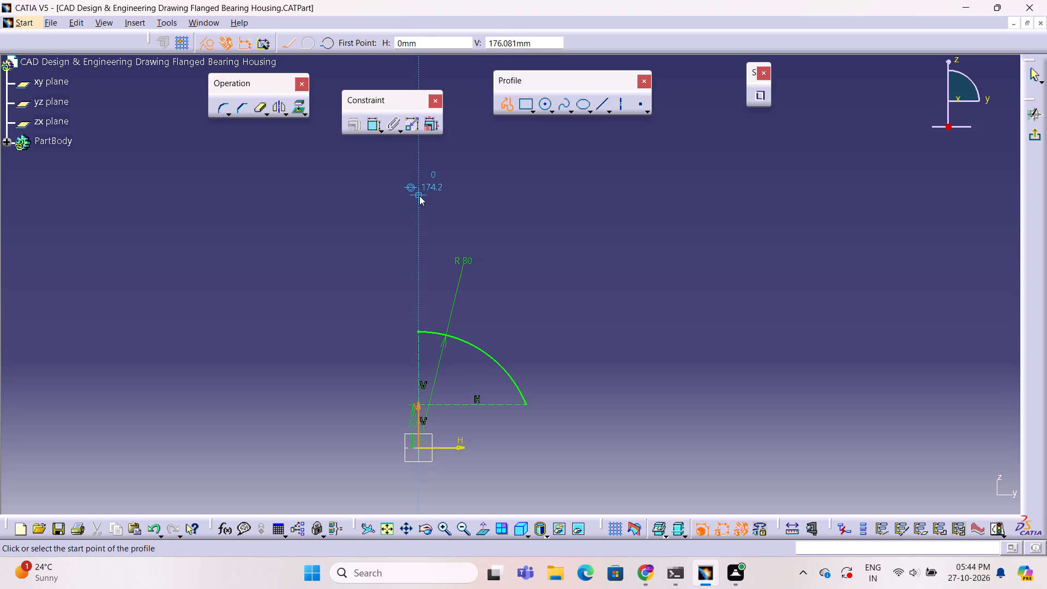
click(419, 196)
click(208, 47)
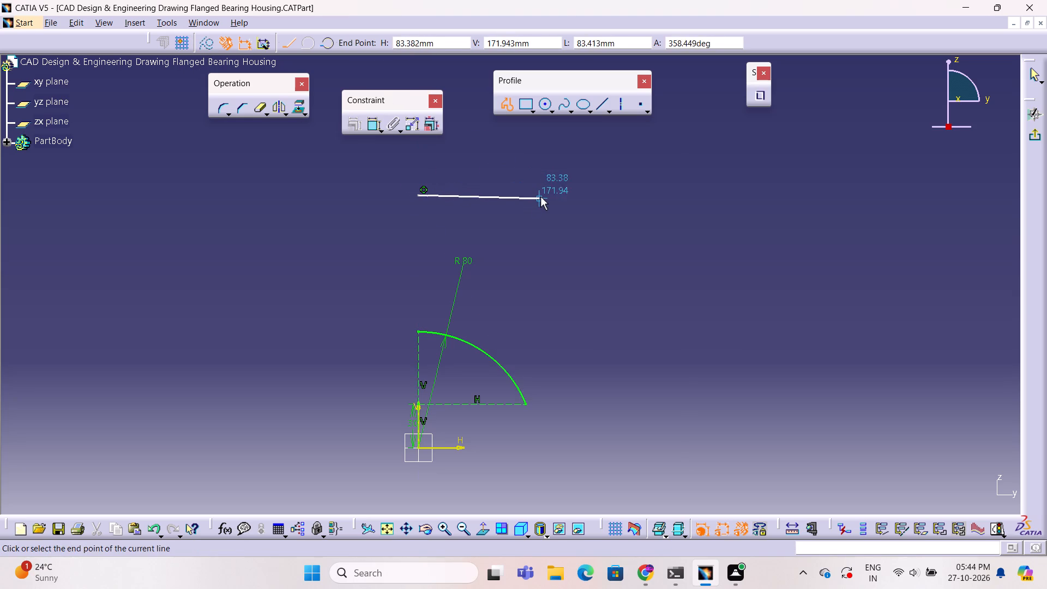
key(Tab)
key(Tab)
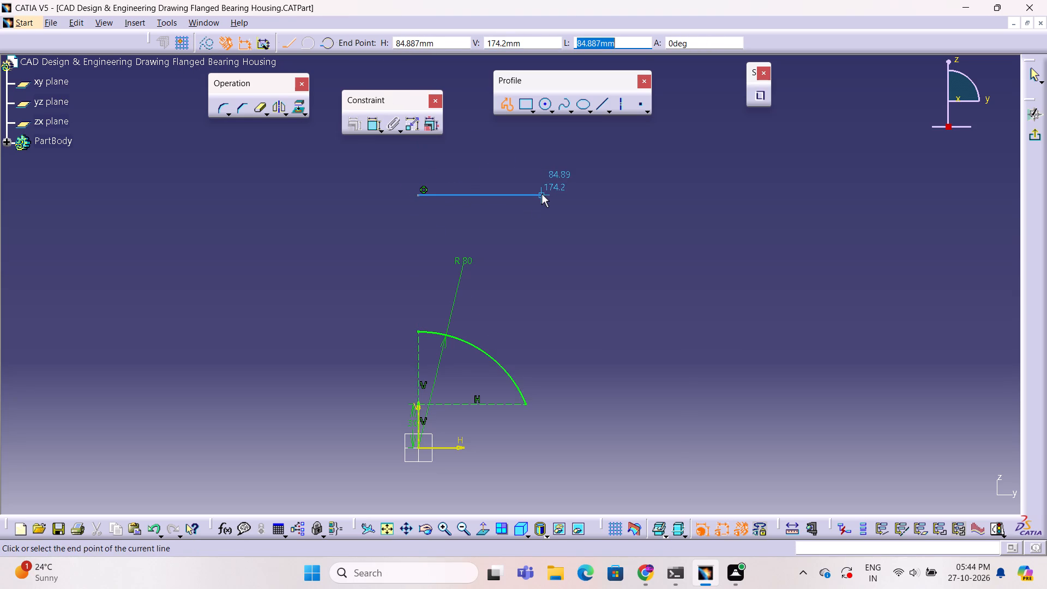
text(150)
key(slash)
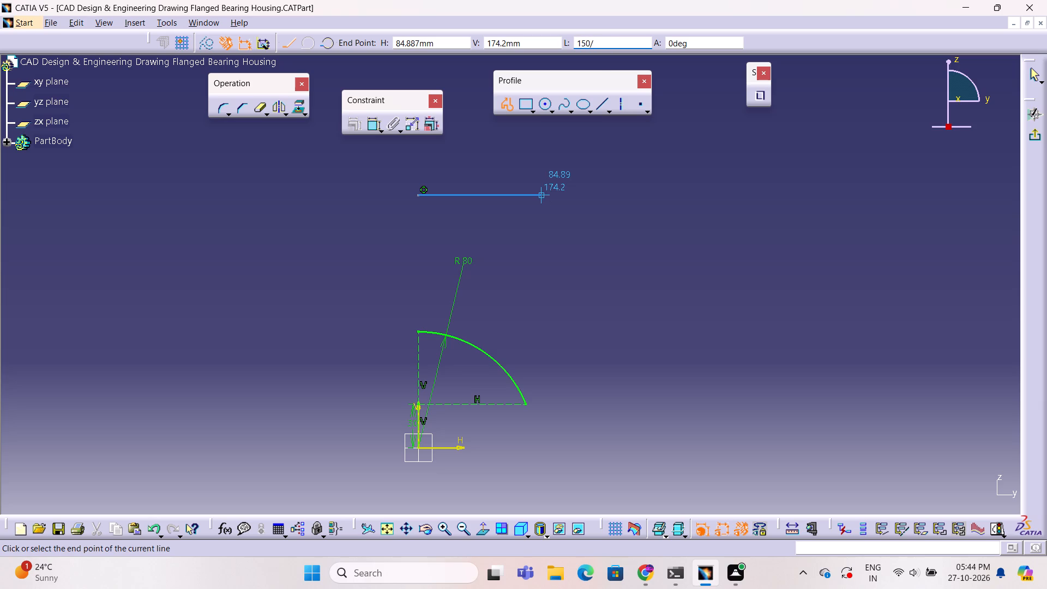
key(2)
key(Return)
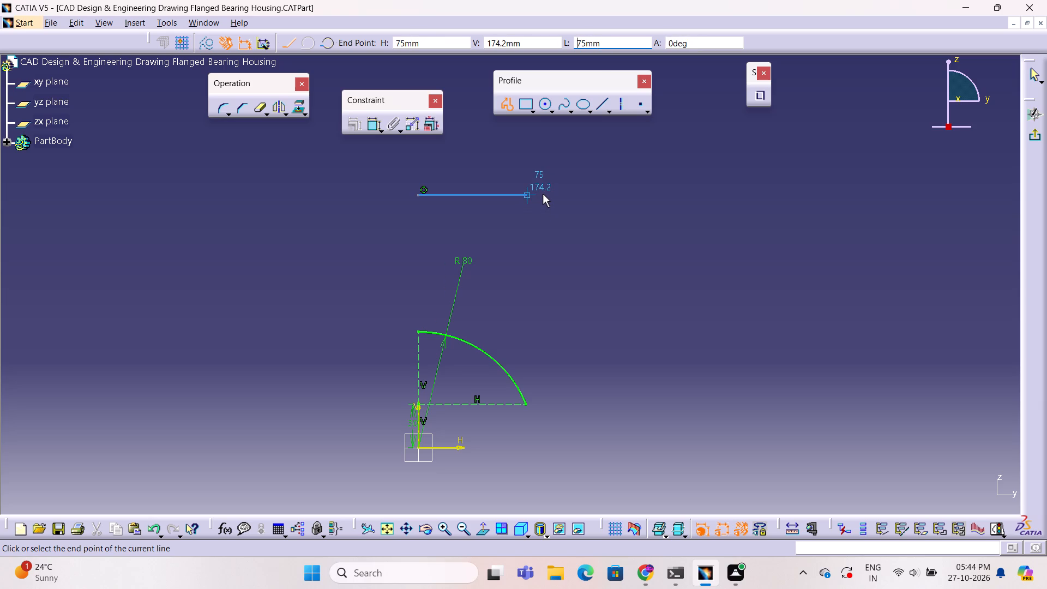
click(543, 194)
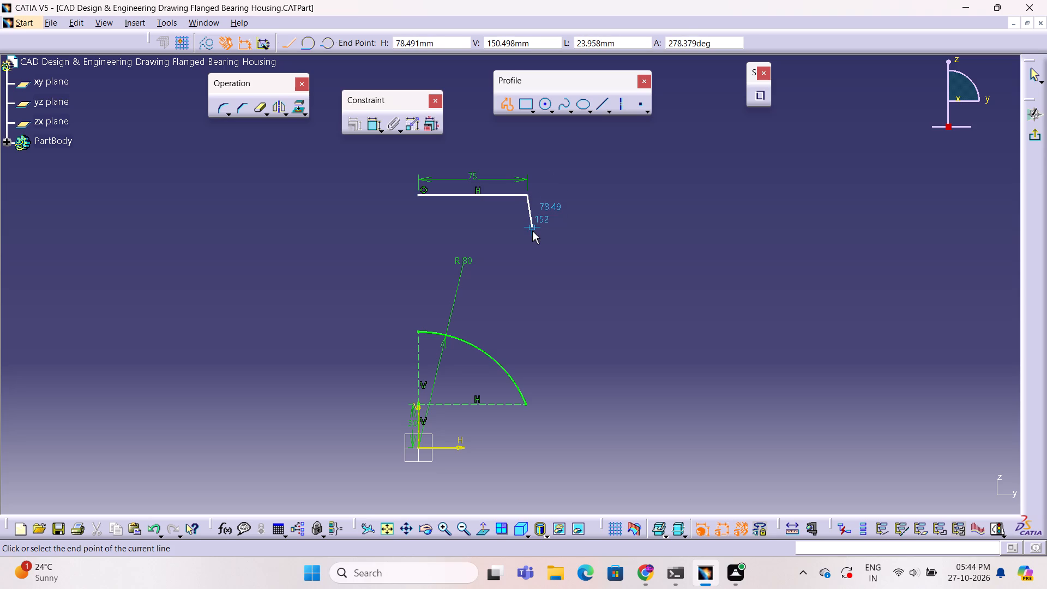
key(Escape)
key(Escape)
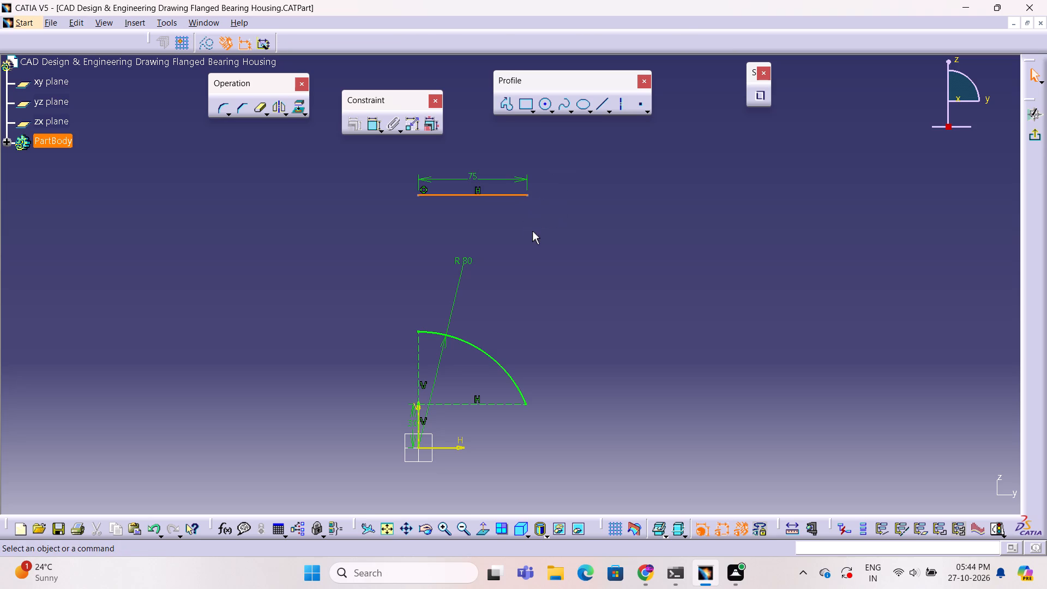
Constrain the vertical distance between the 75 mm line and the lower end of the R80 arc to 150 mm.
click(373, 127)
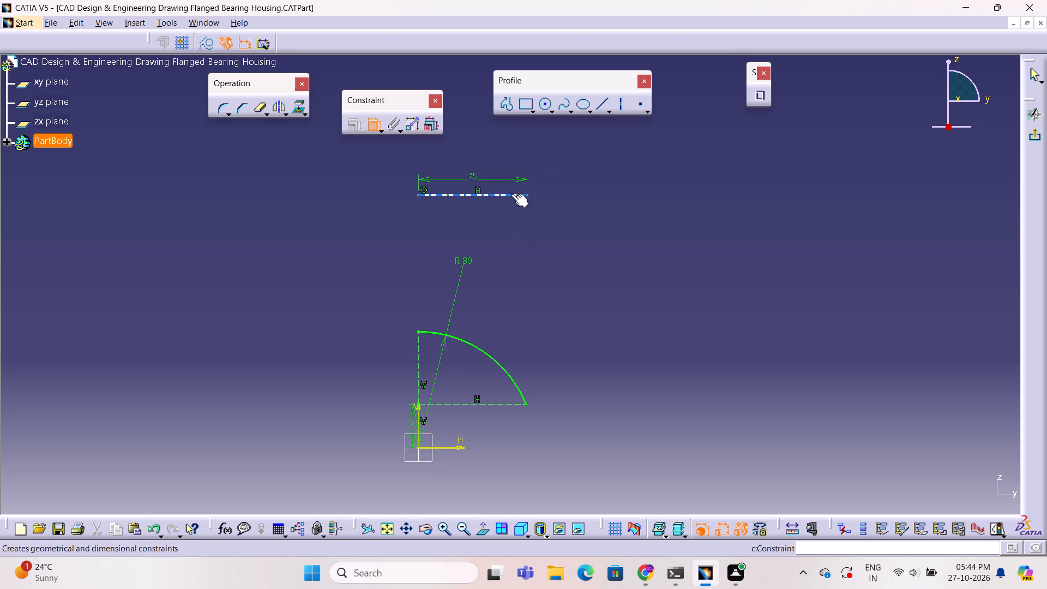
click(511, 194)
click(524, 403)
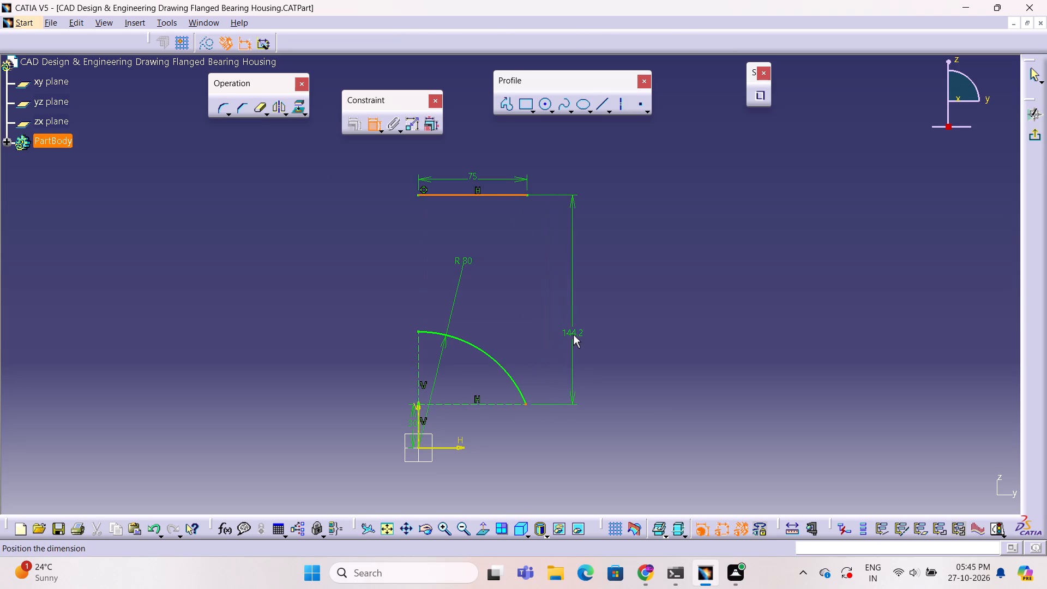
click(580, 315)
double_click(585, 313)
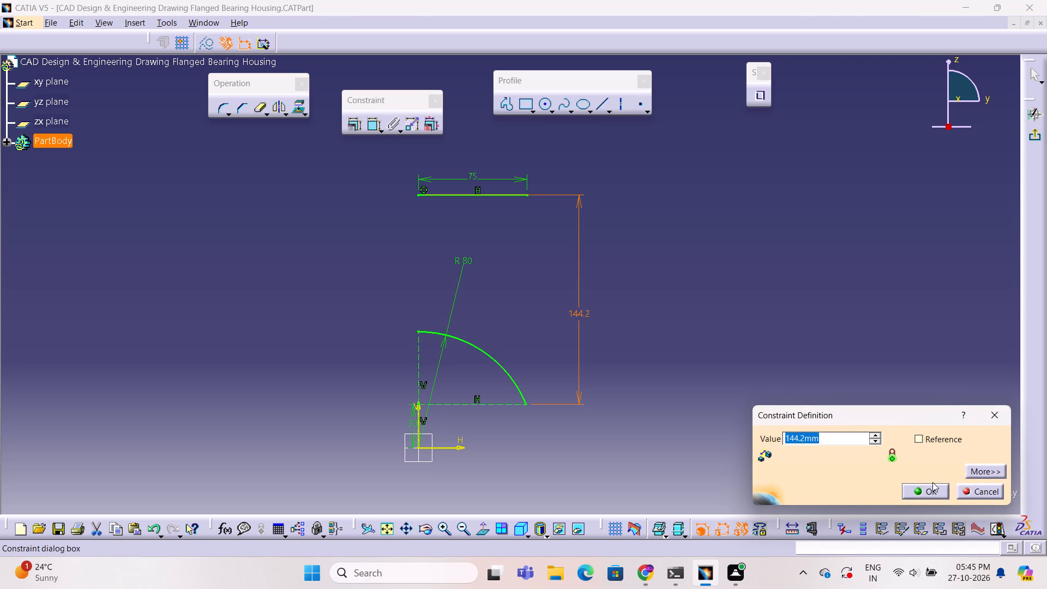
text(159)
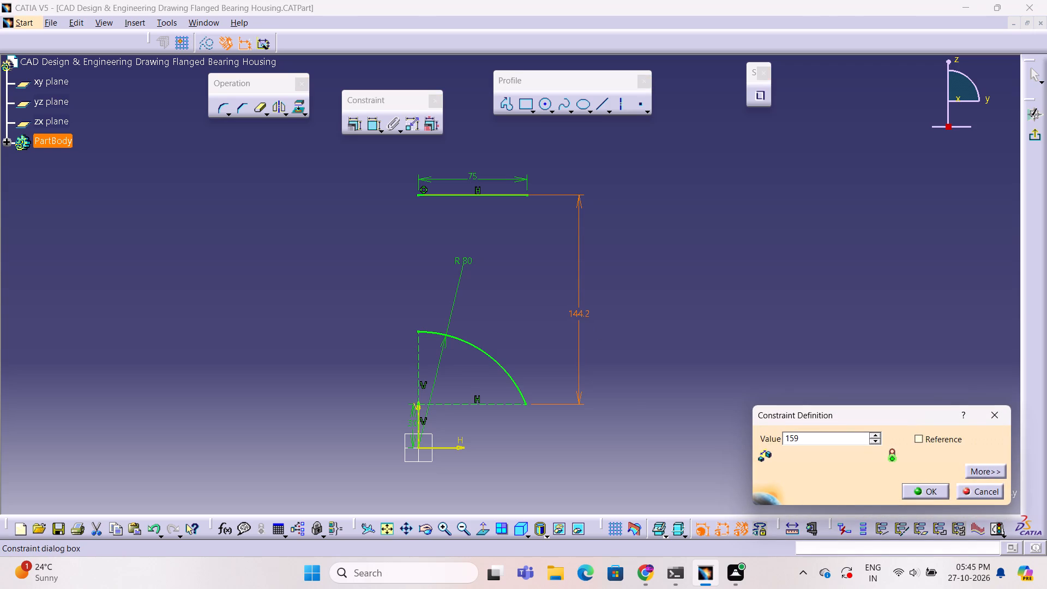
key(BackSpace)
key(0)
click(920, 491)
click(791, 428)
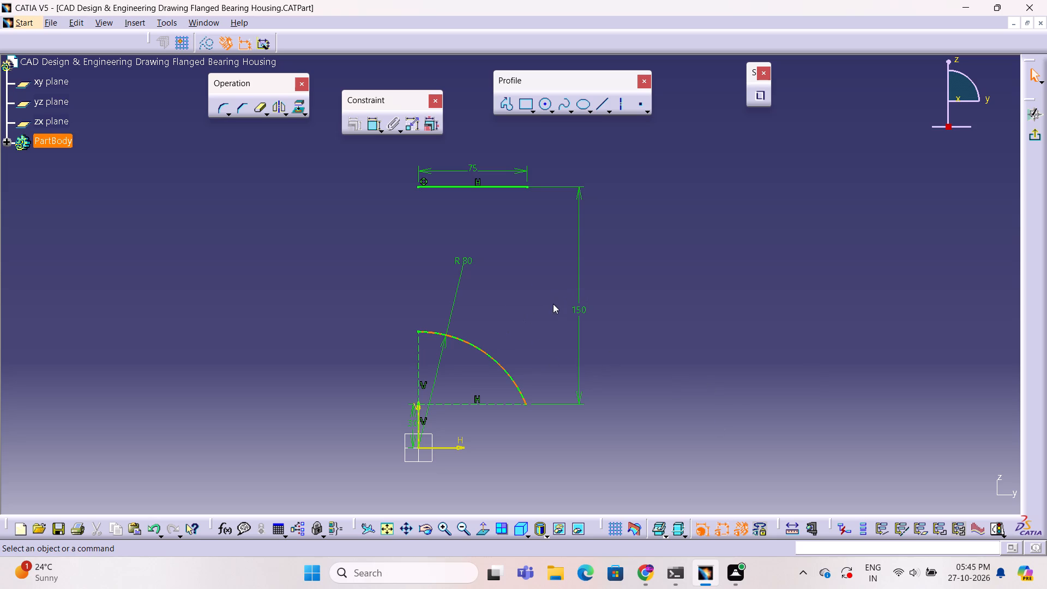
Sketch a horizontal line outward from the arc's lower end, ending about 125 mm from the V axis.
click(506, 102)
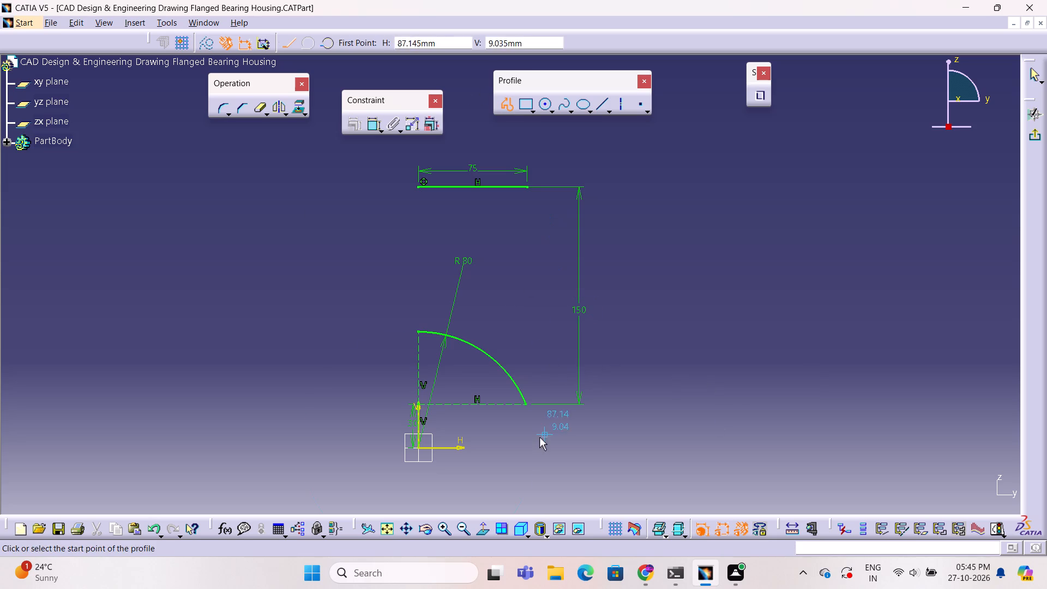
click(525, 404)
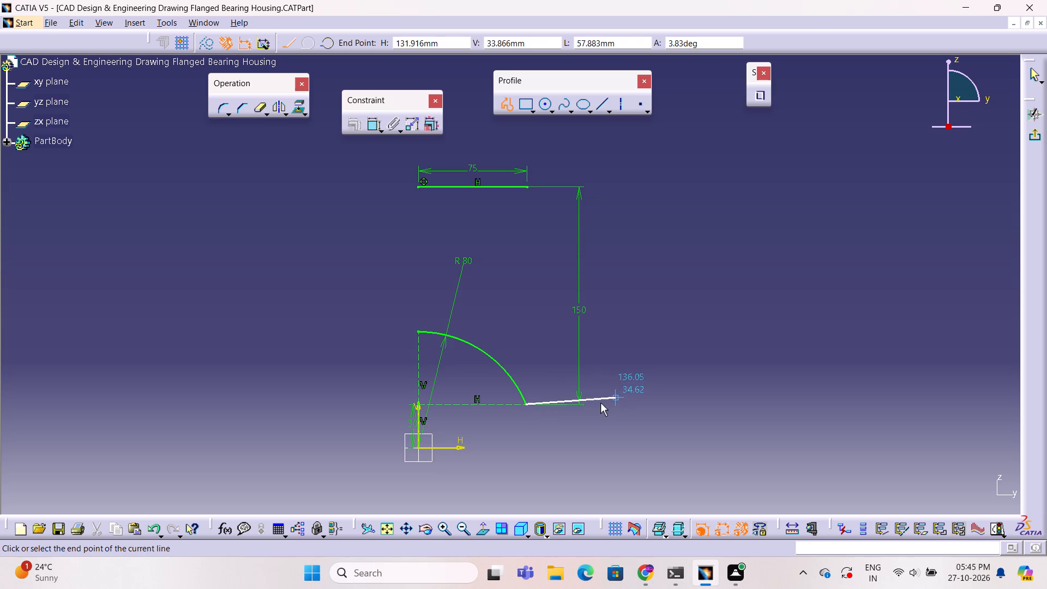
click(599, 407)
key(Escape)
key(Escape)
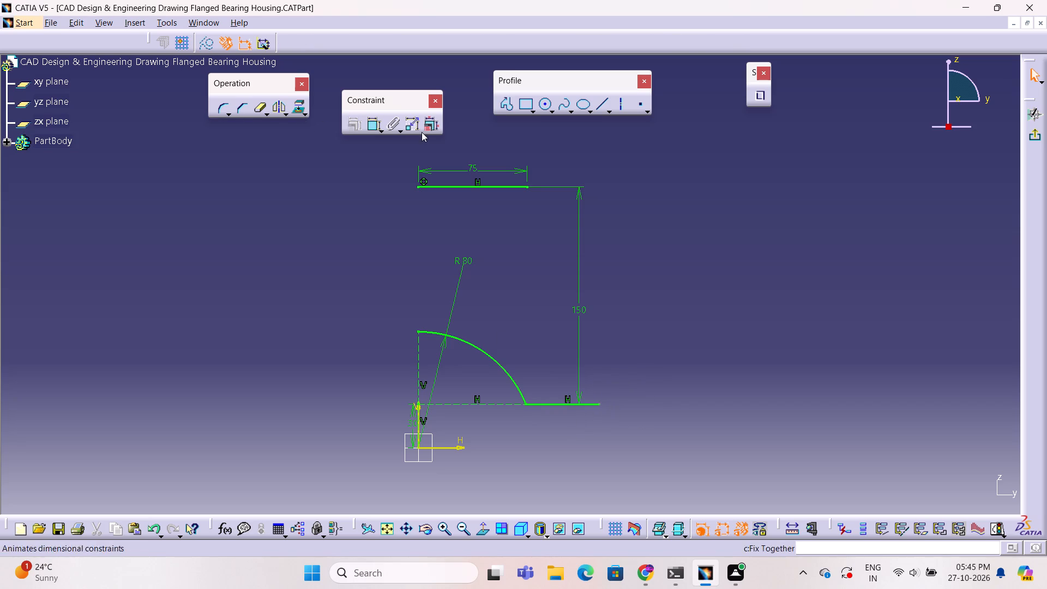
Constrain the horizontal distance from the V axis to the outer end of the lower line to 250/2 mm.
click(370, 129)
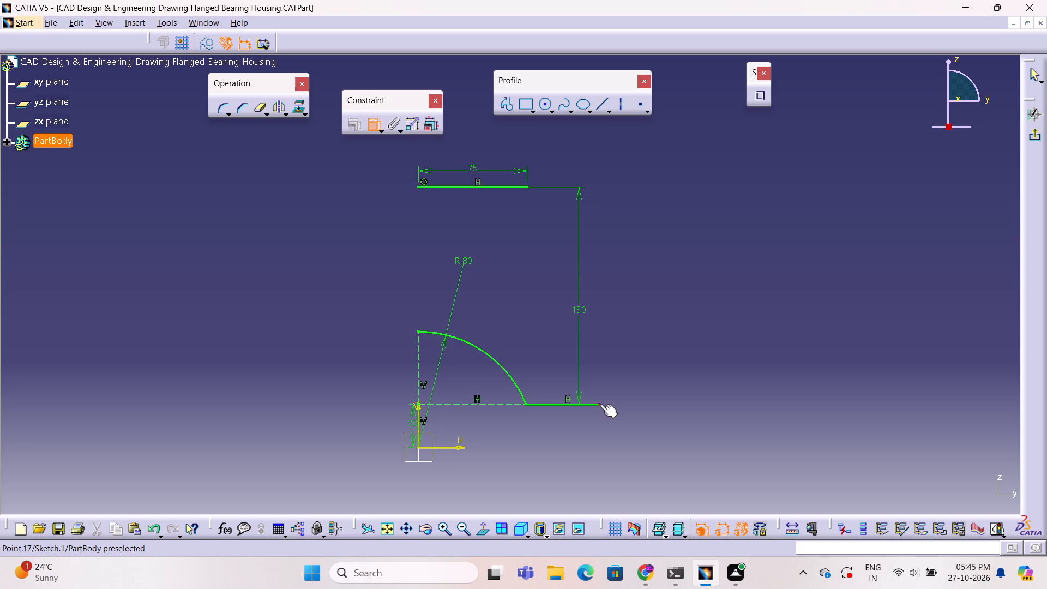
double_click(600, 404)
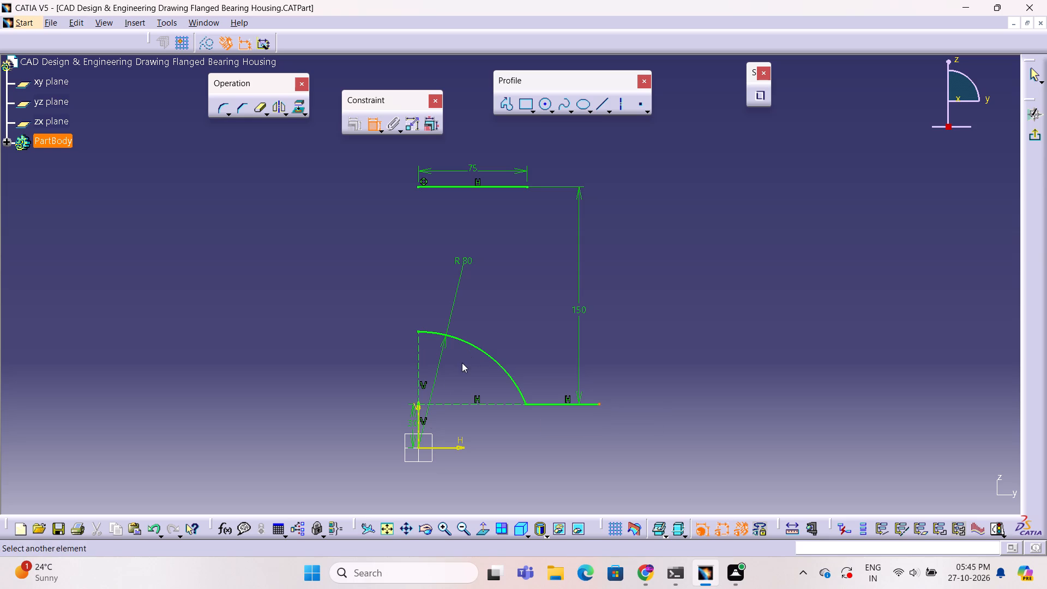
click(418, 401)
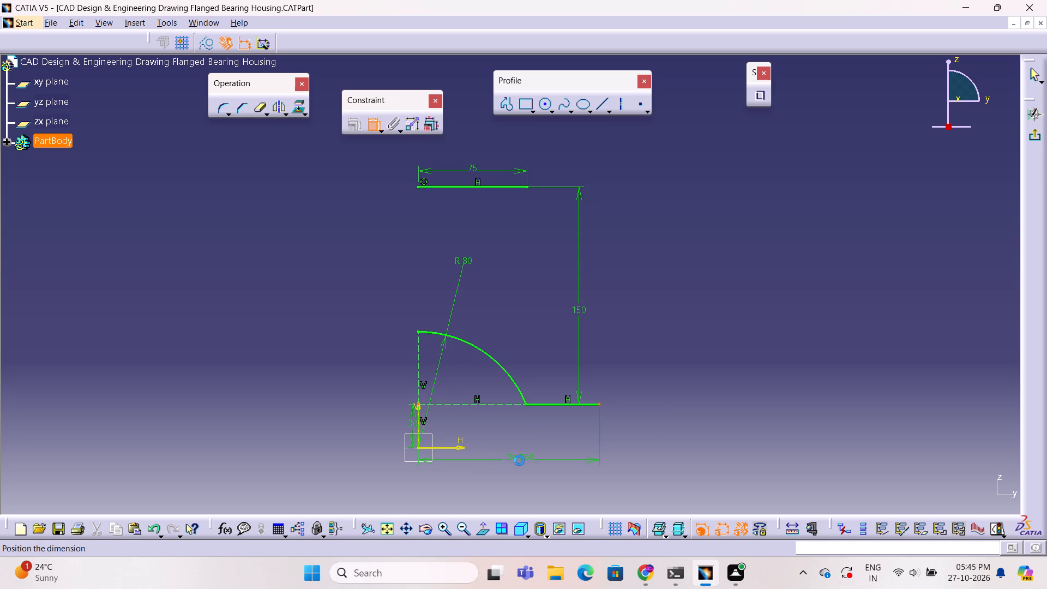
click(519, 460)
double_click(518, 458)
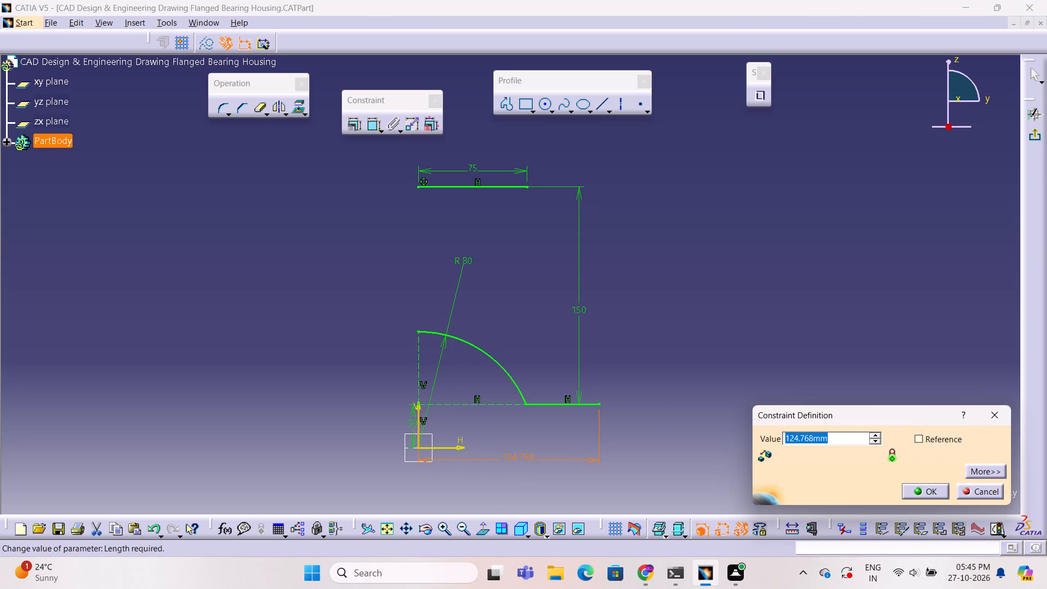
text(250/2)
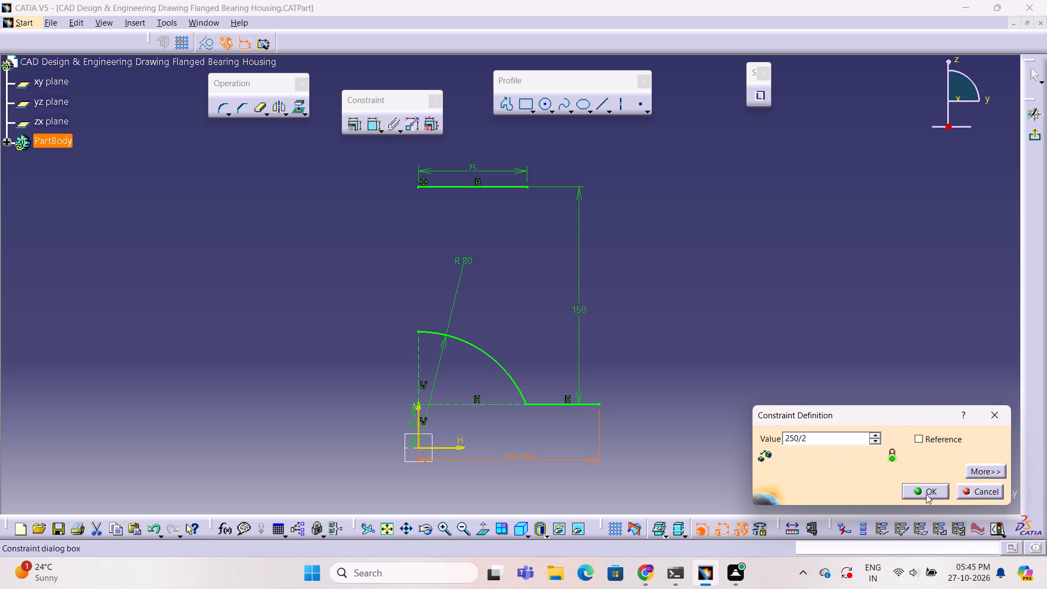
double_click(926, 494)
drag(771, 374, 766, 378)
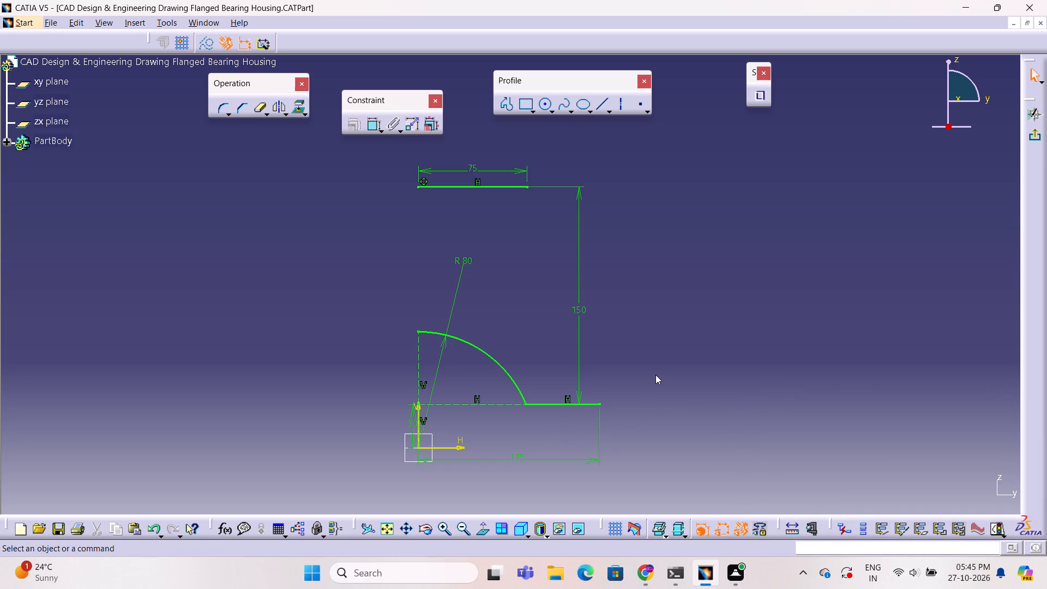
Sketch a 25 mm vertical line upward from the lower line's outer end and move its dimension outside the profile.
click(506, 109)
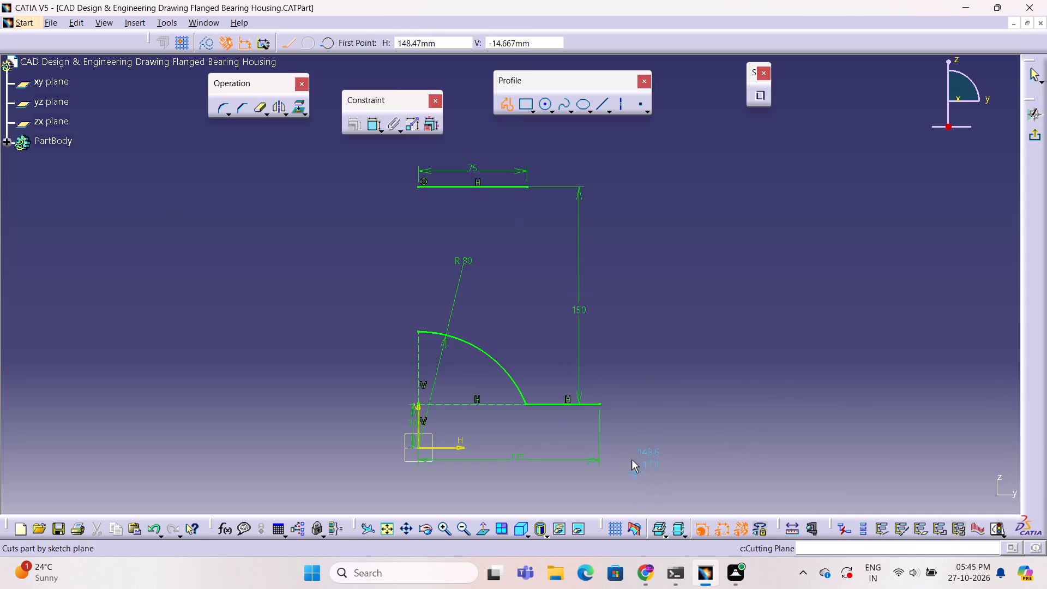
click(600, 404)
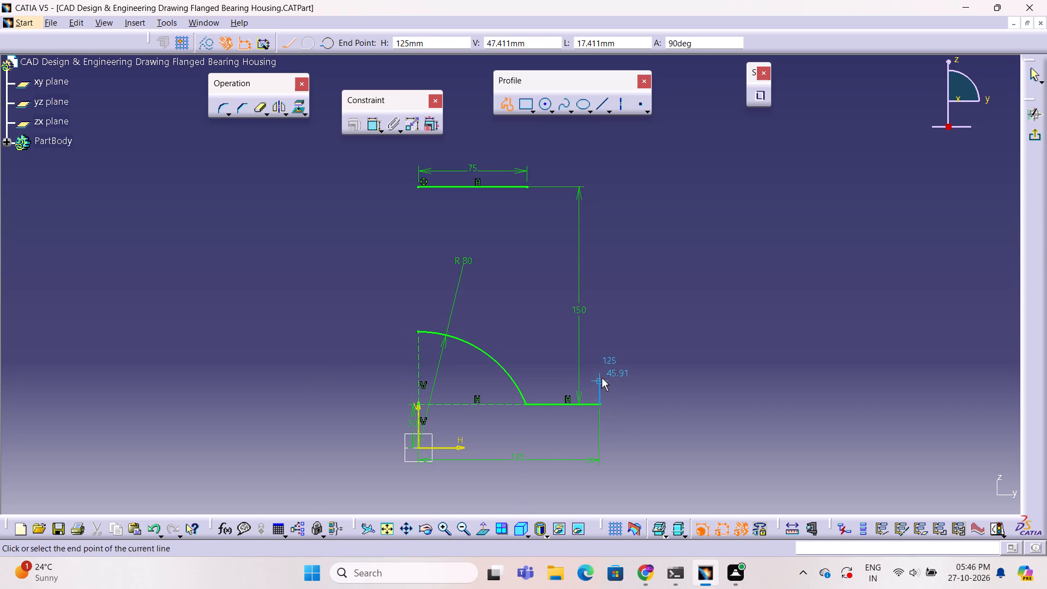
key(Tab)
key(Tab)
key(Tab)
key(Tab)
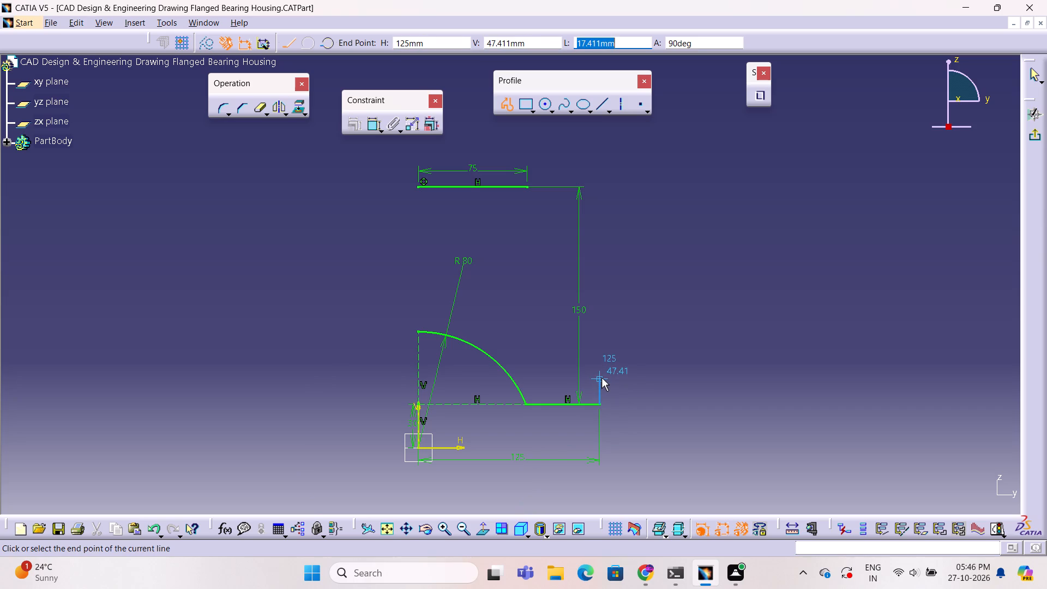
text(25)
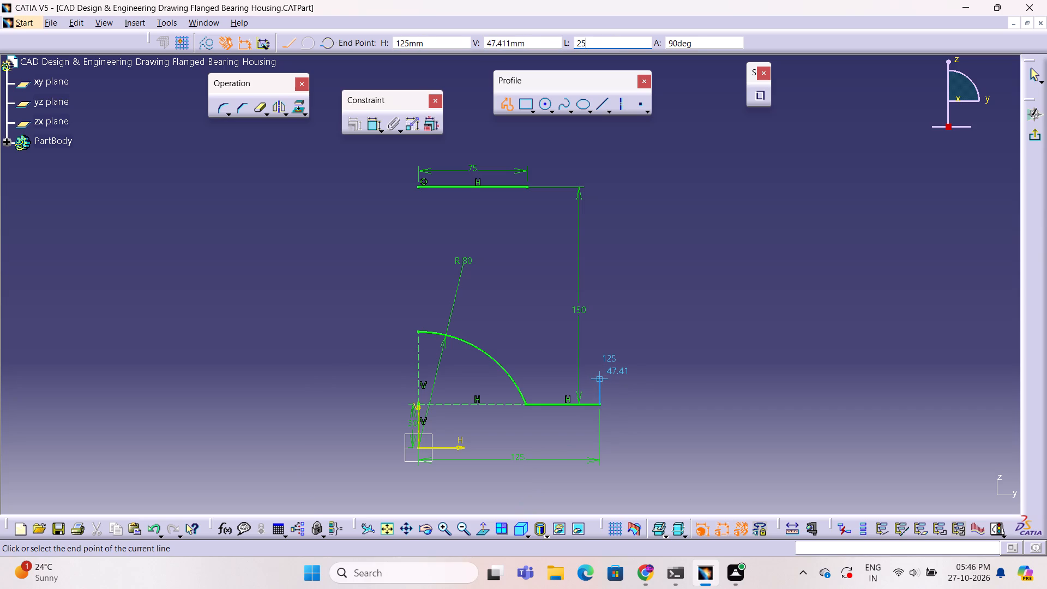
key(Return)
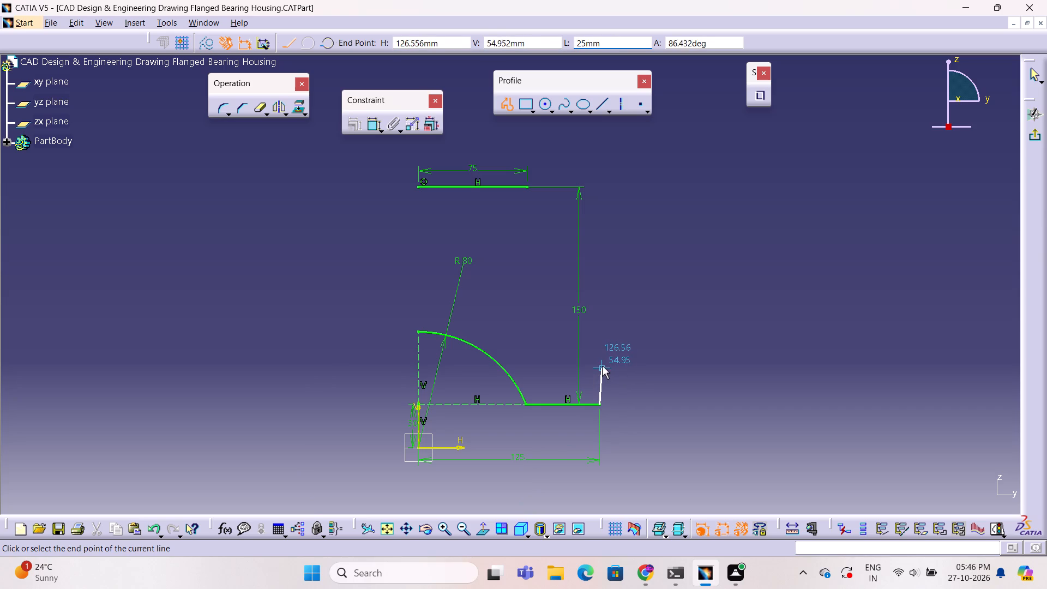
click(600, 367)
key(Escape)
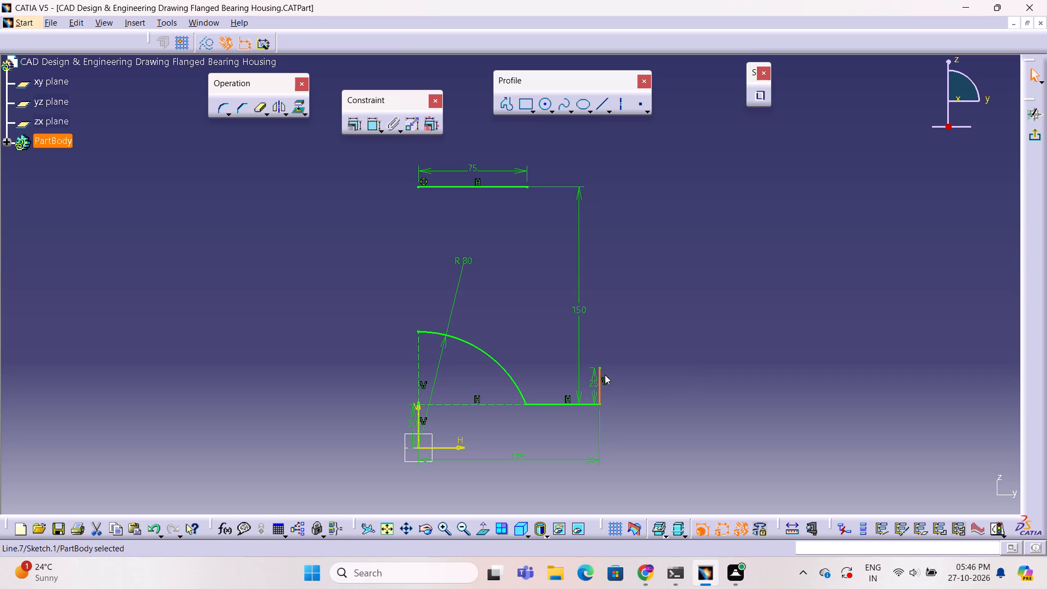
drag(592, 378, 658, 372)
drag(811, 412, 828, 414)
key(Escape)
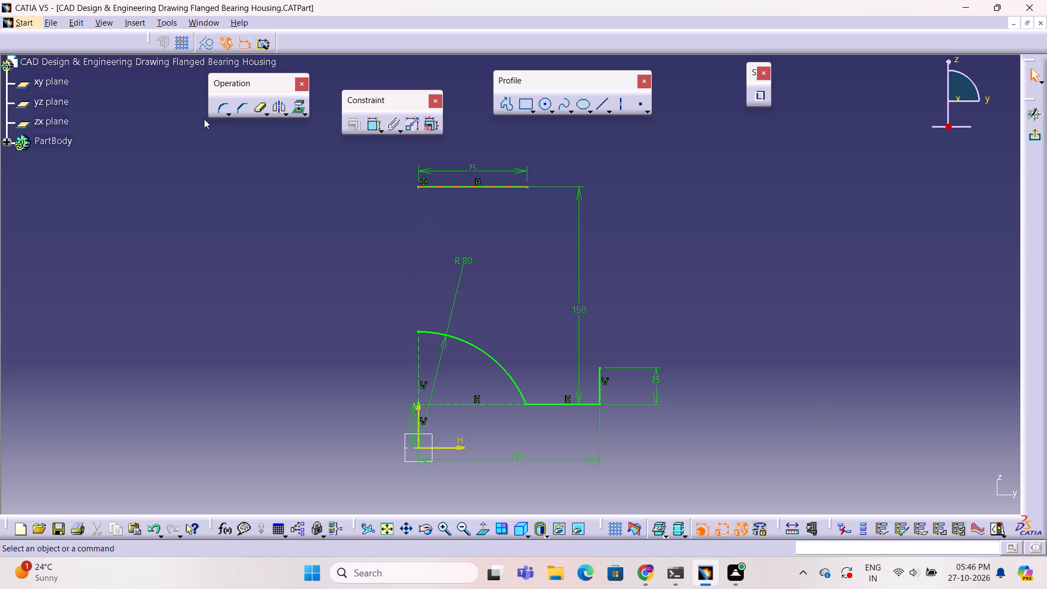
Sketch a profile from the 75 mm line's outer end down 125 mm, closing horizontally onto the top of the 25 mm line.
click(508, 103)
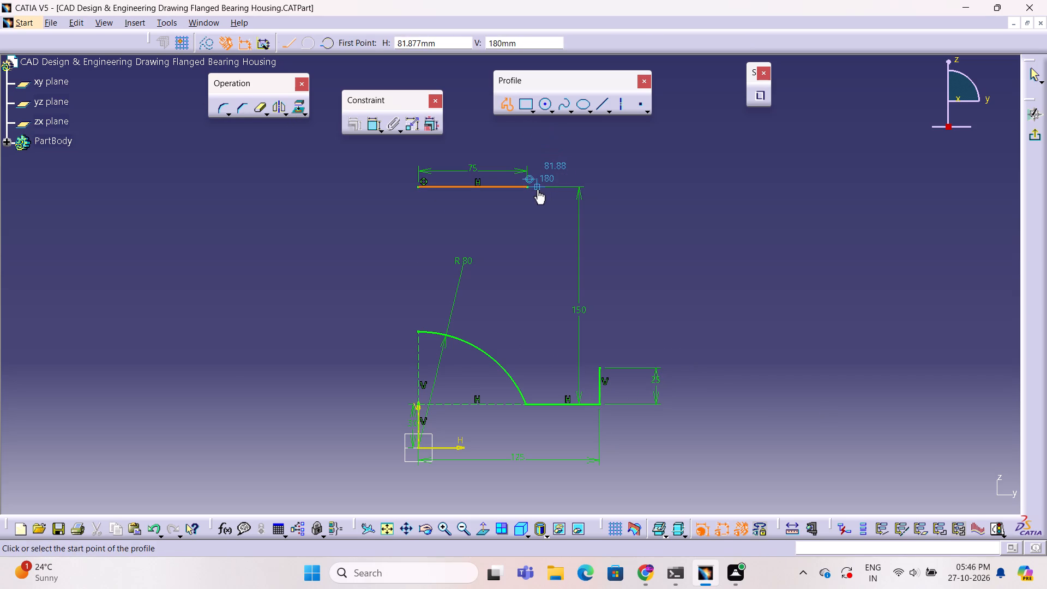
click(525, 188)
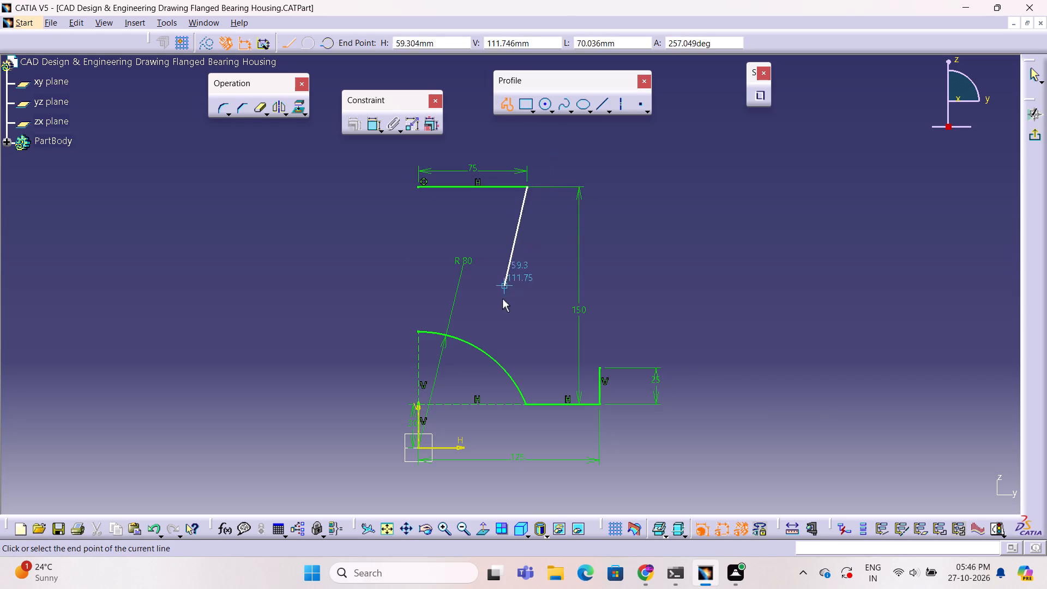
click(526, 368)
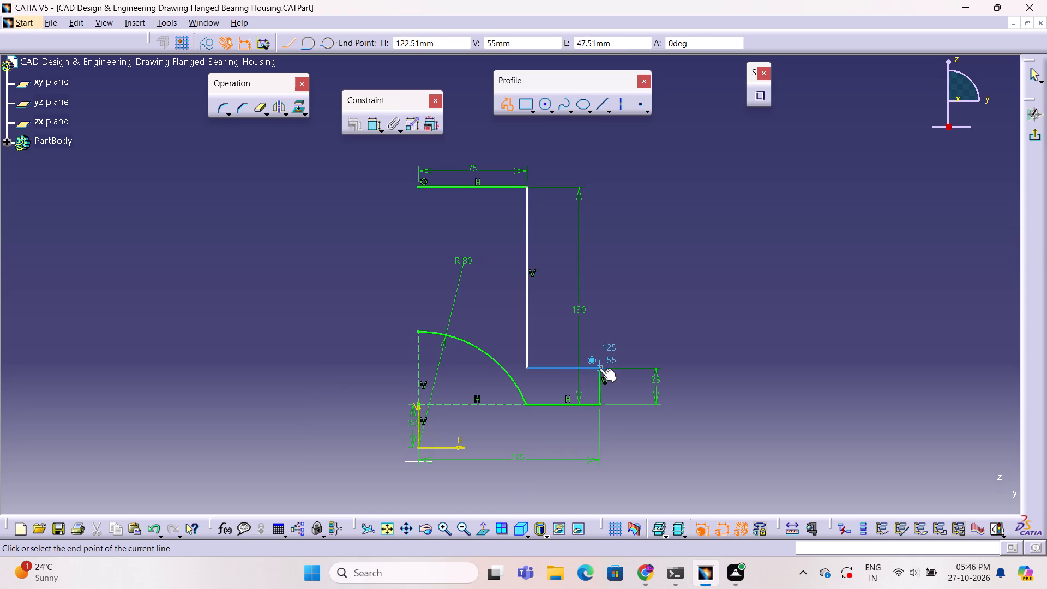
triple_click(599, 368)
key(Escape)
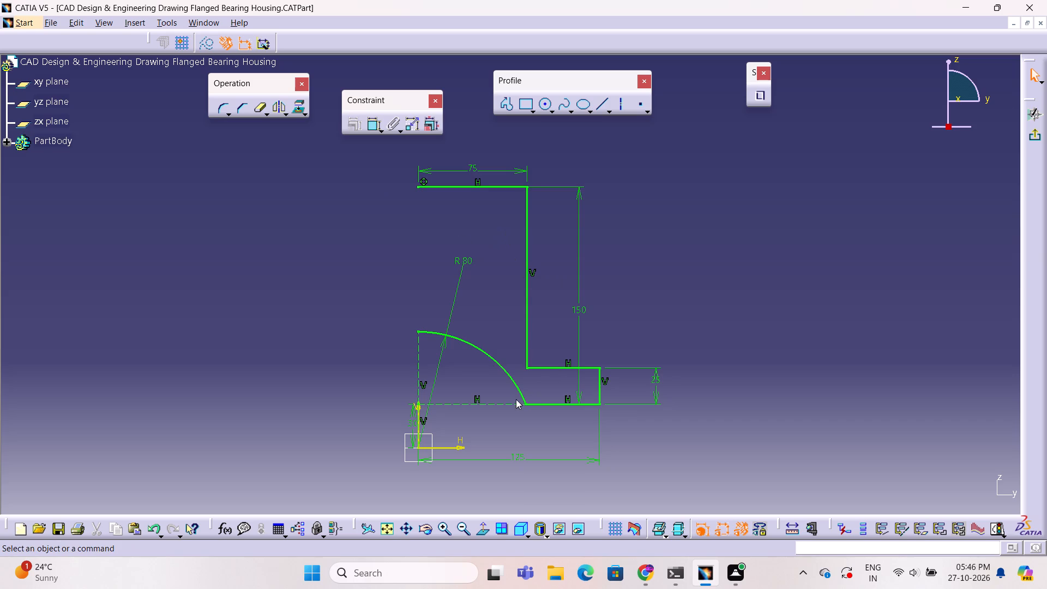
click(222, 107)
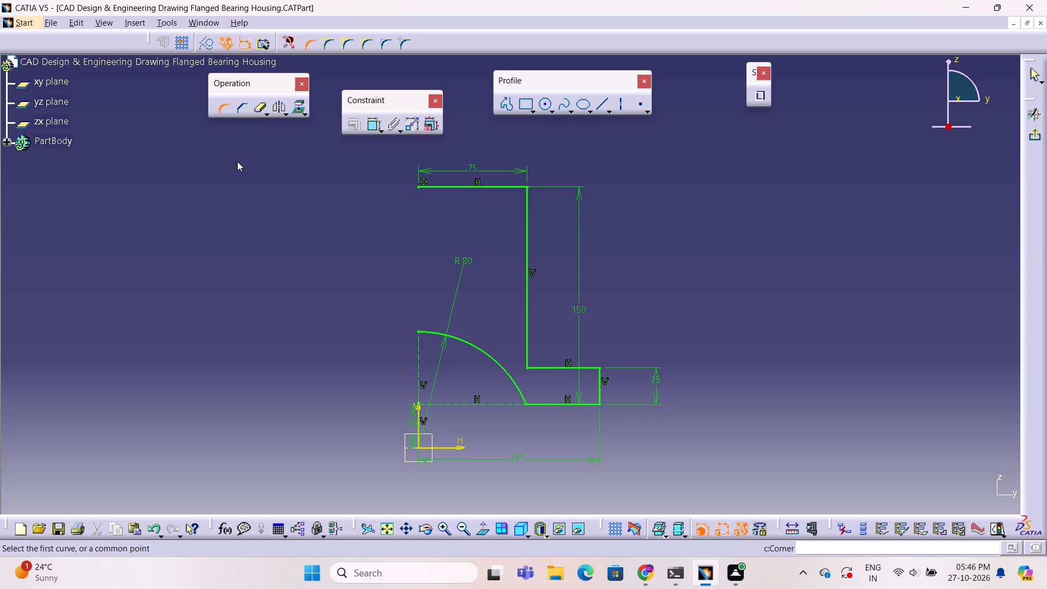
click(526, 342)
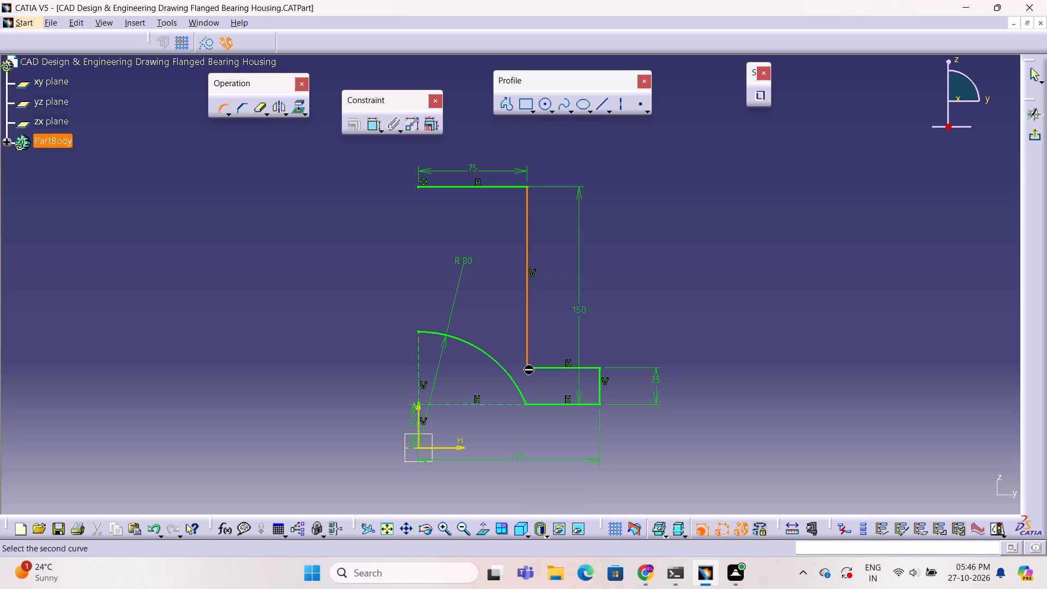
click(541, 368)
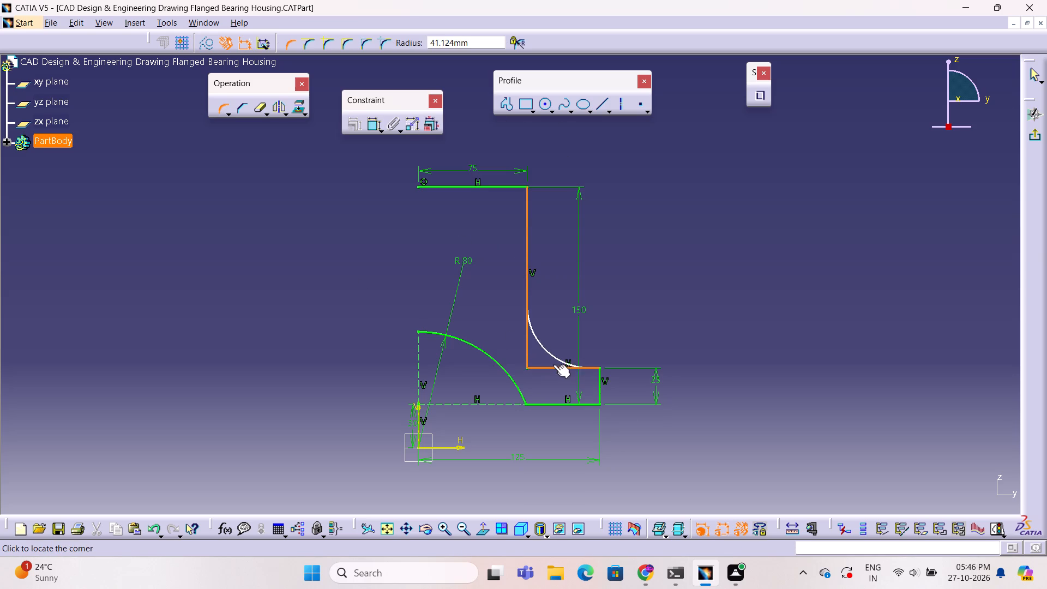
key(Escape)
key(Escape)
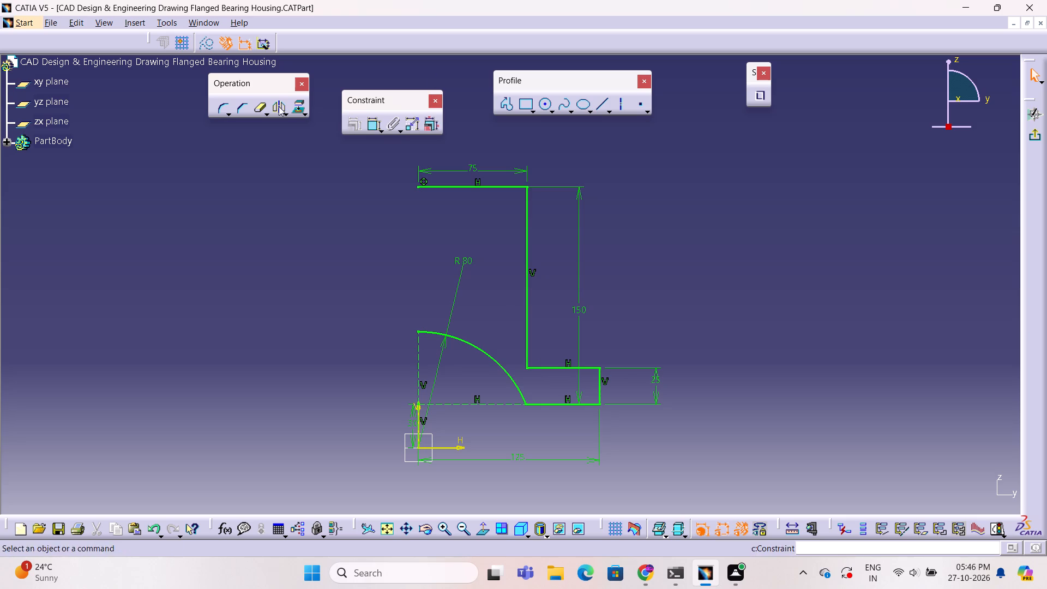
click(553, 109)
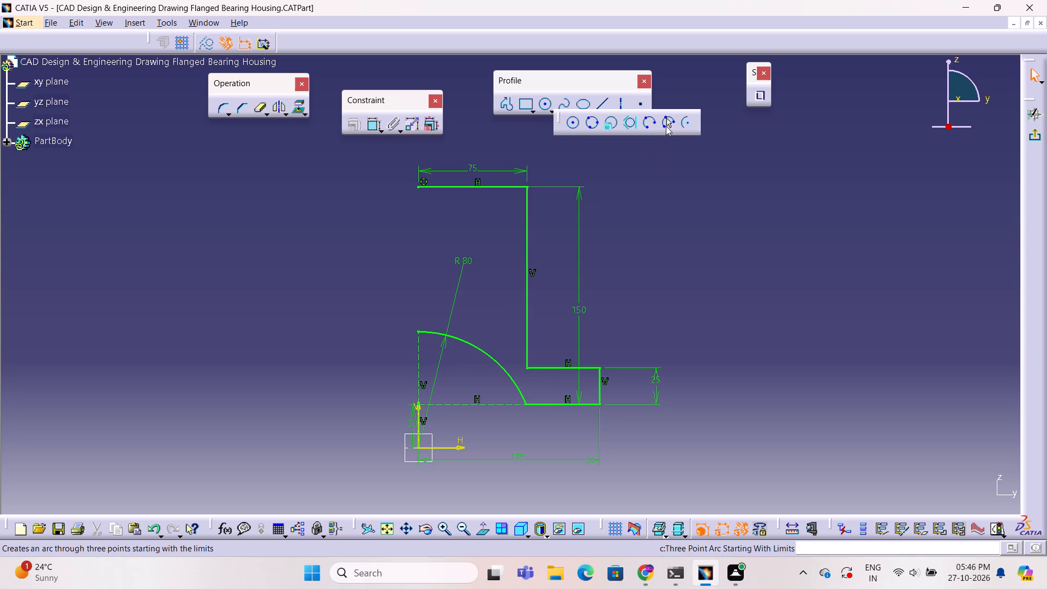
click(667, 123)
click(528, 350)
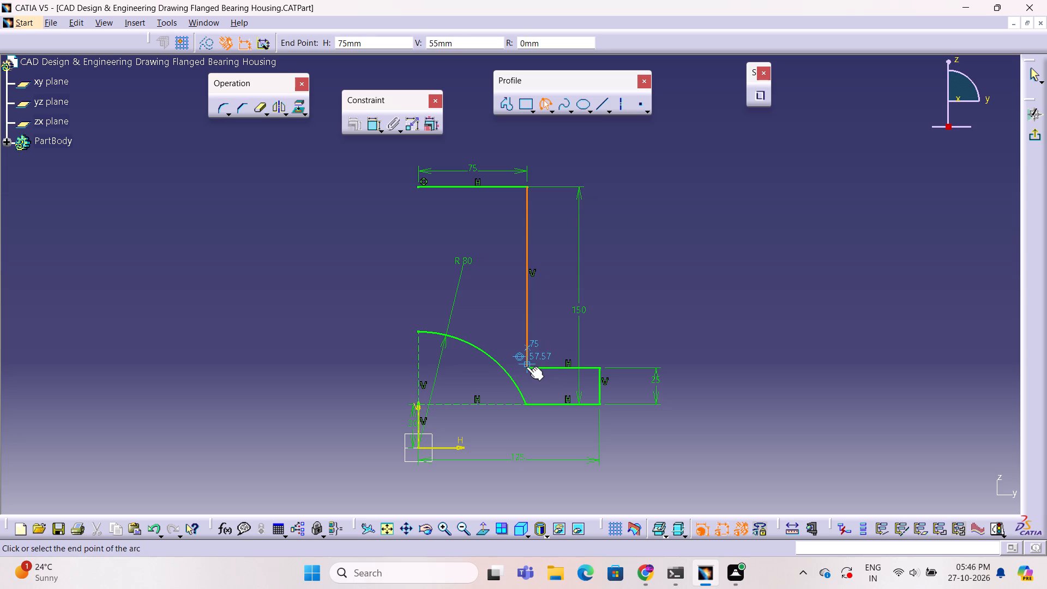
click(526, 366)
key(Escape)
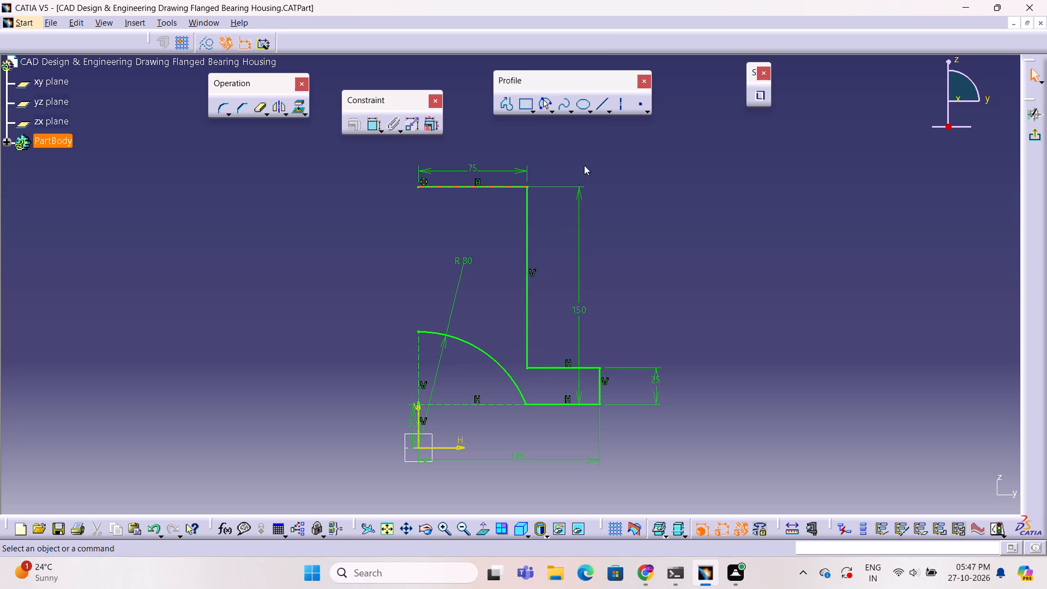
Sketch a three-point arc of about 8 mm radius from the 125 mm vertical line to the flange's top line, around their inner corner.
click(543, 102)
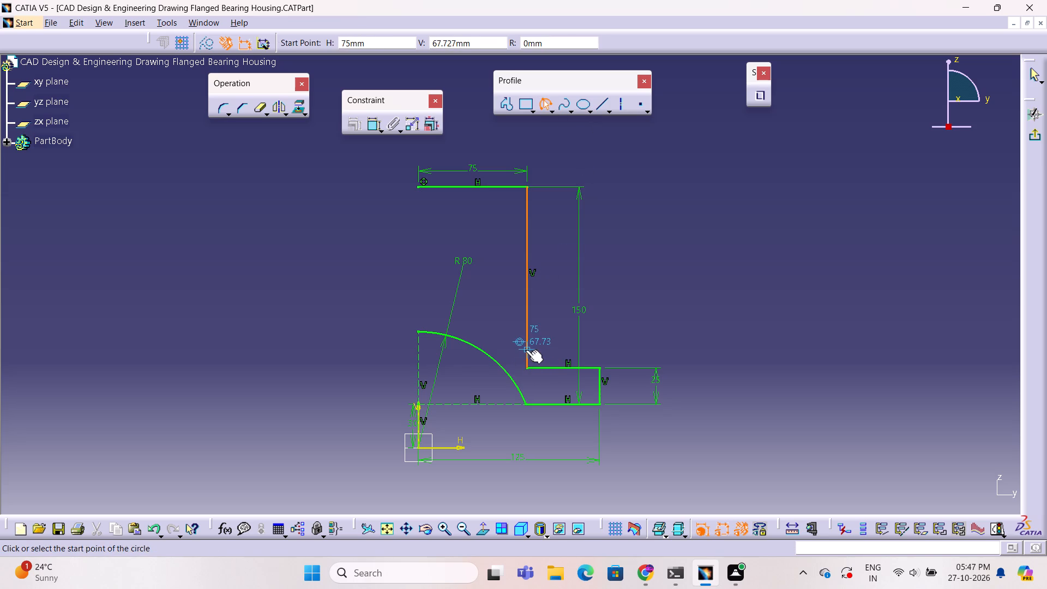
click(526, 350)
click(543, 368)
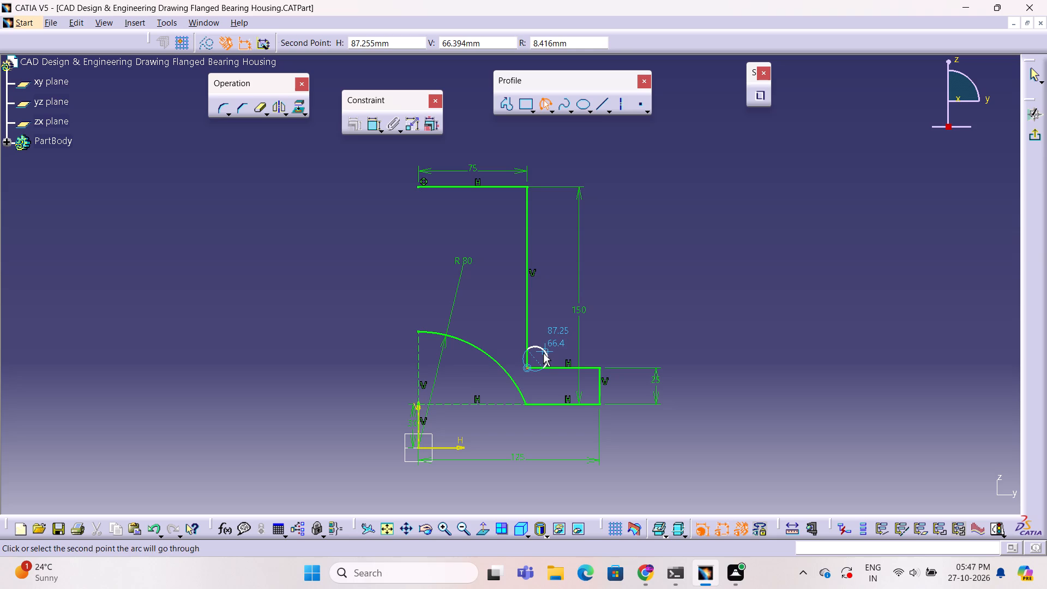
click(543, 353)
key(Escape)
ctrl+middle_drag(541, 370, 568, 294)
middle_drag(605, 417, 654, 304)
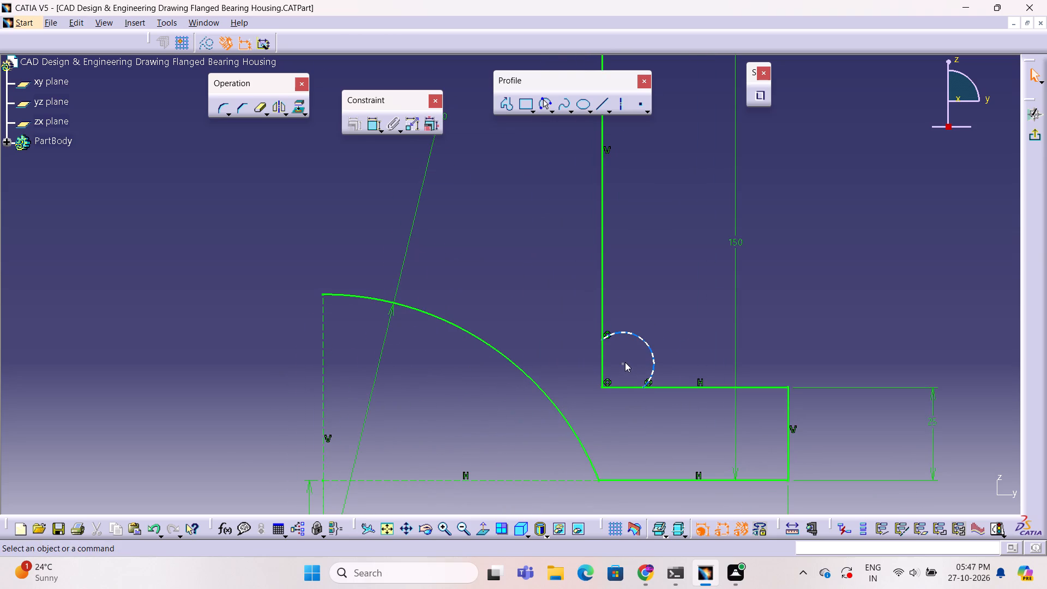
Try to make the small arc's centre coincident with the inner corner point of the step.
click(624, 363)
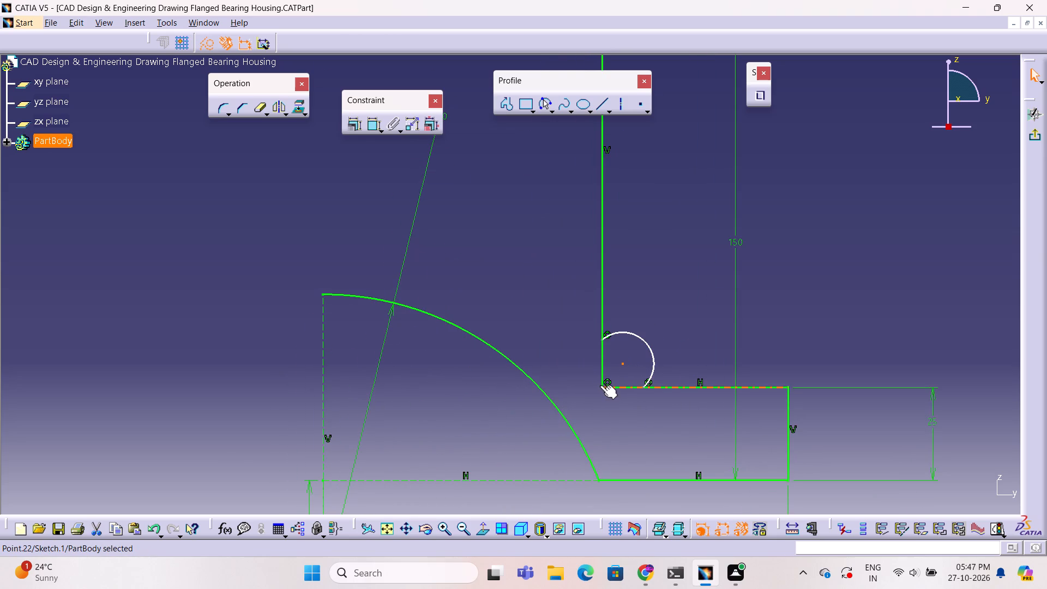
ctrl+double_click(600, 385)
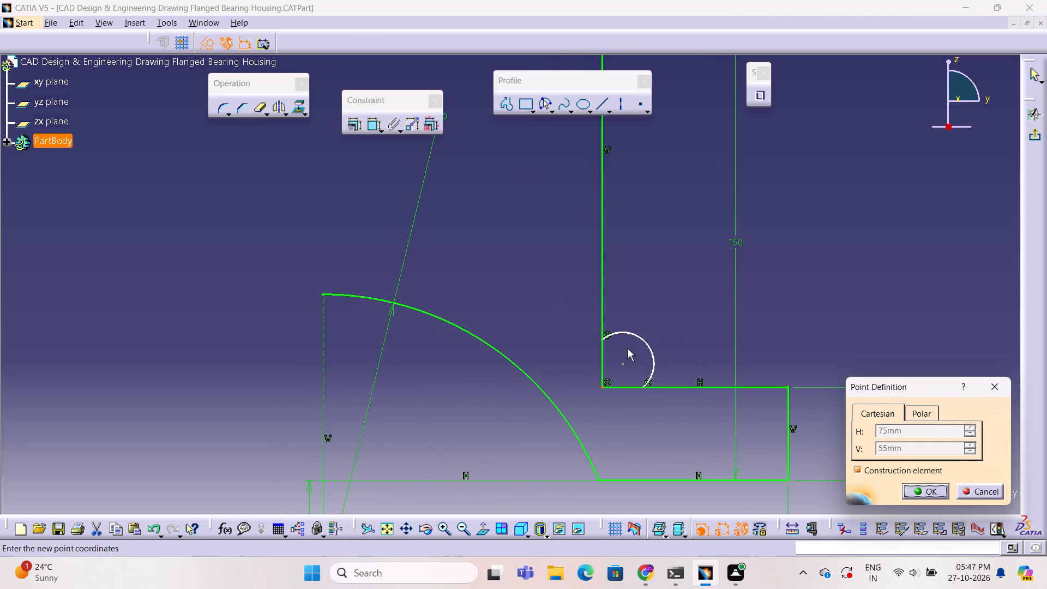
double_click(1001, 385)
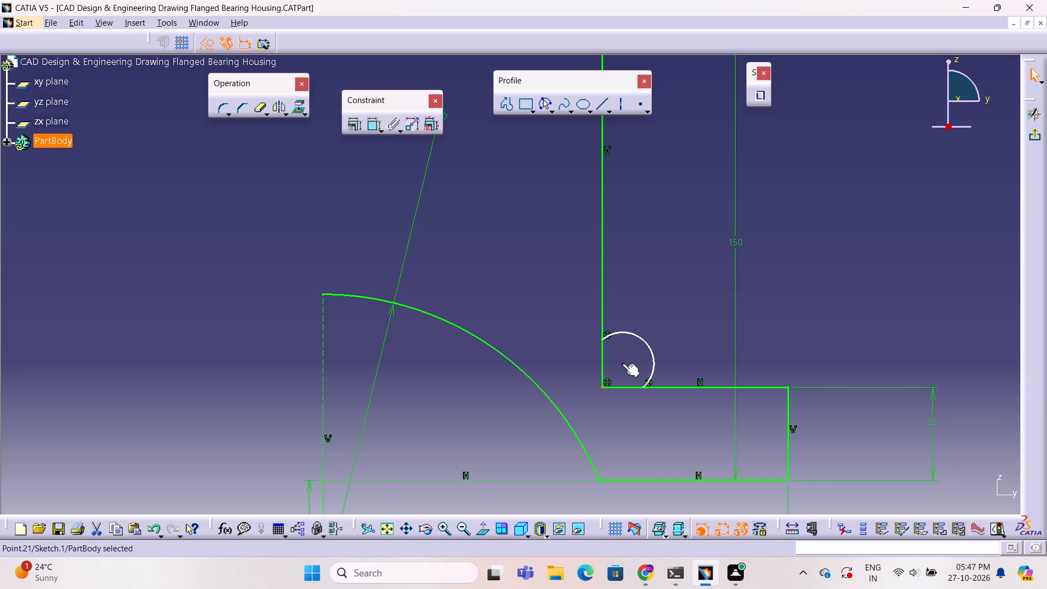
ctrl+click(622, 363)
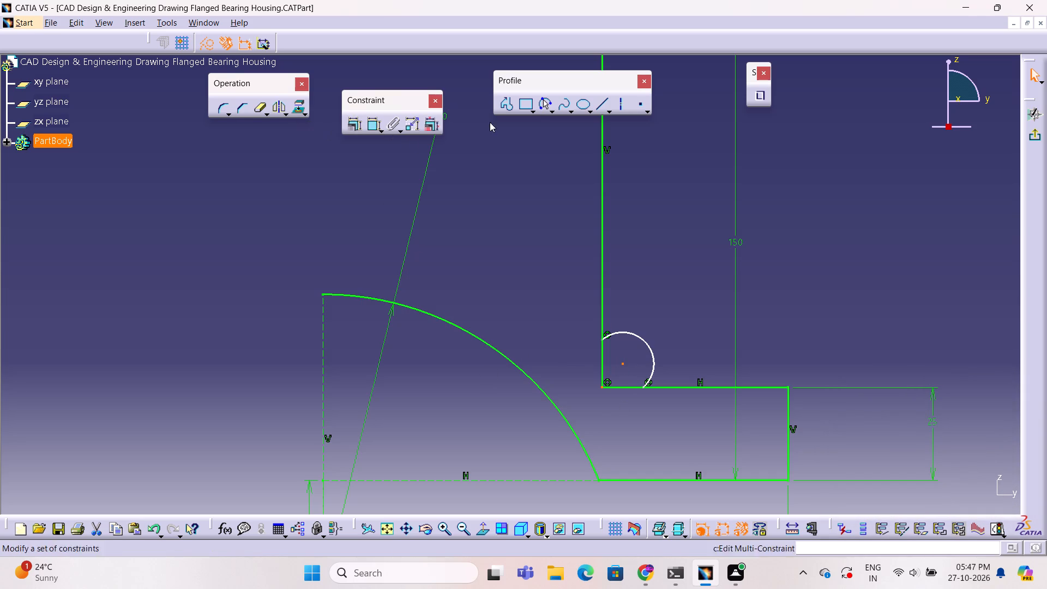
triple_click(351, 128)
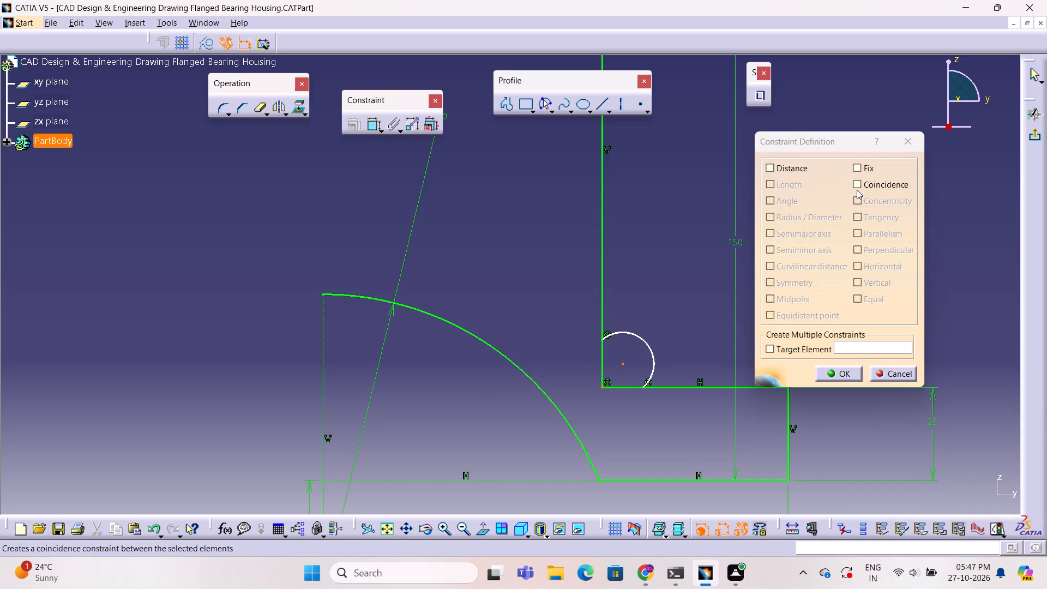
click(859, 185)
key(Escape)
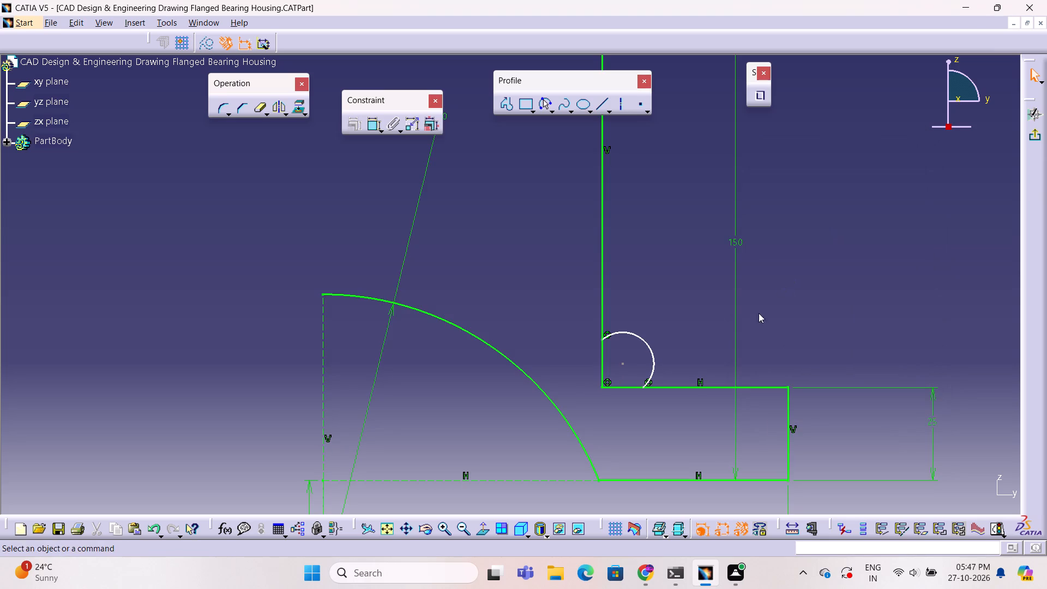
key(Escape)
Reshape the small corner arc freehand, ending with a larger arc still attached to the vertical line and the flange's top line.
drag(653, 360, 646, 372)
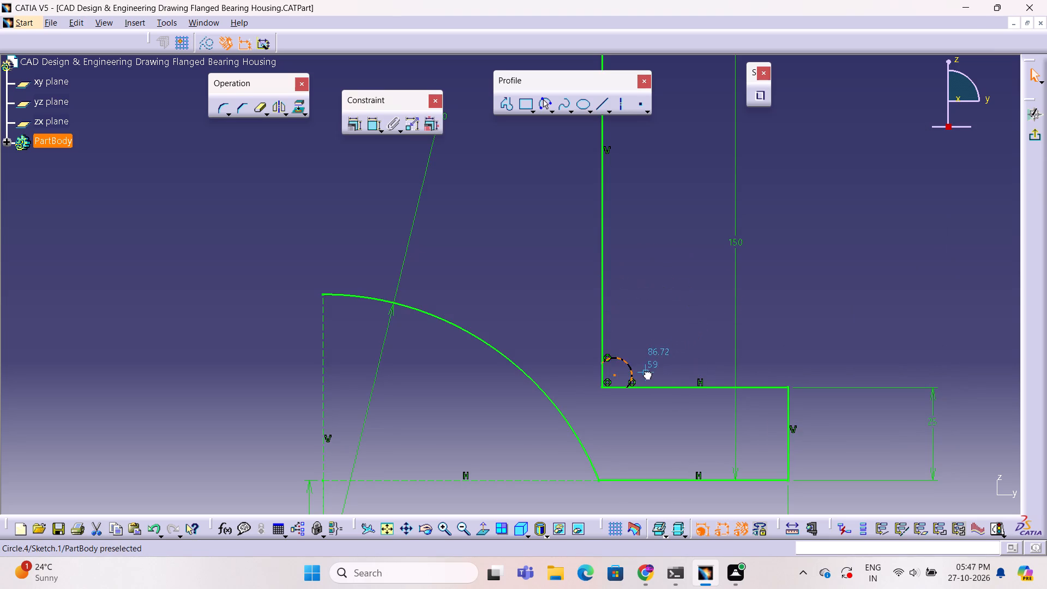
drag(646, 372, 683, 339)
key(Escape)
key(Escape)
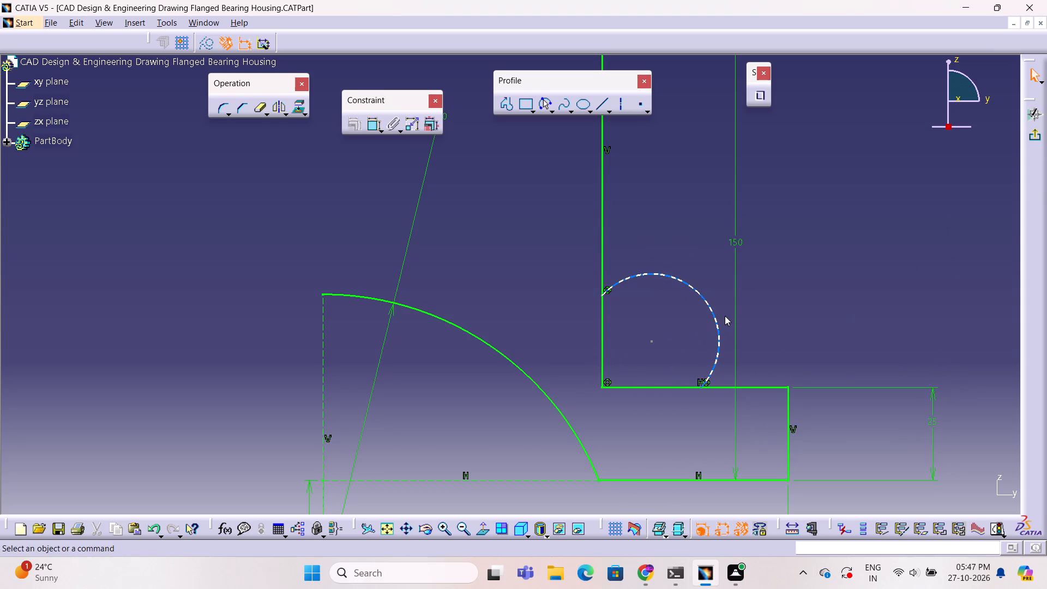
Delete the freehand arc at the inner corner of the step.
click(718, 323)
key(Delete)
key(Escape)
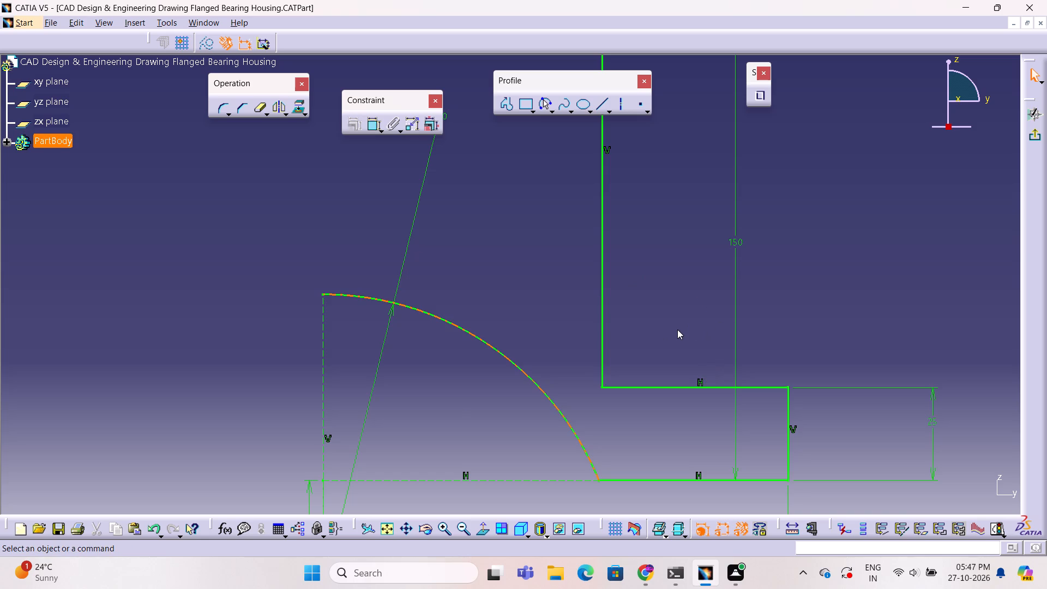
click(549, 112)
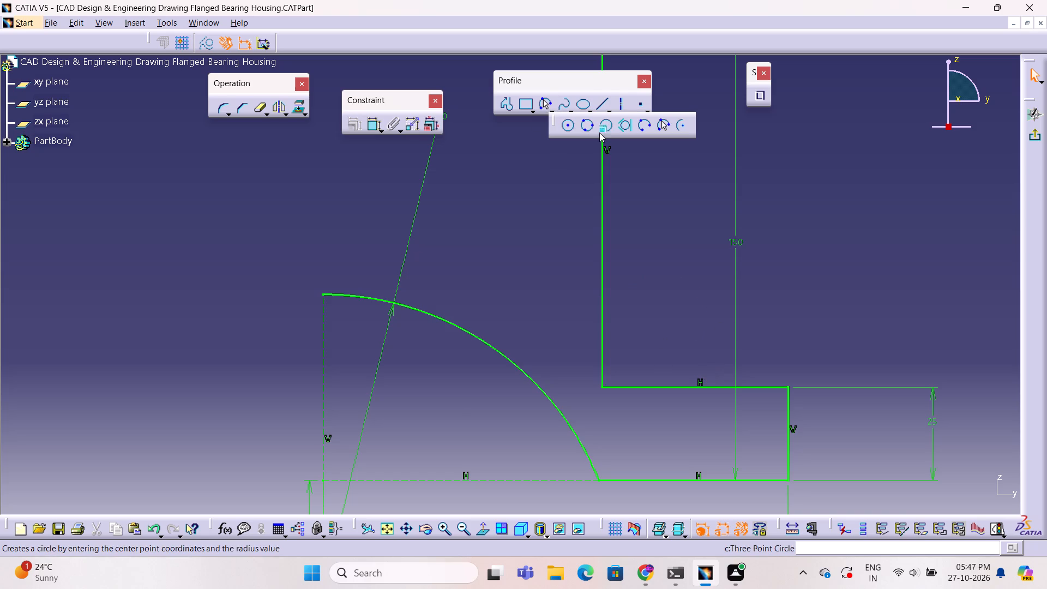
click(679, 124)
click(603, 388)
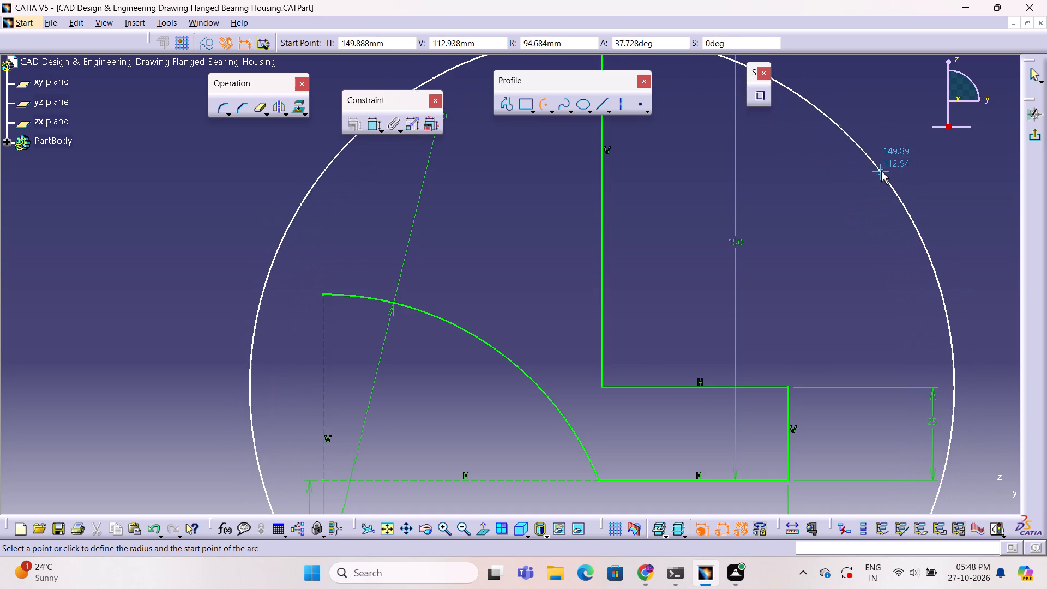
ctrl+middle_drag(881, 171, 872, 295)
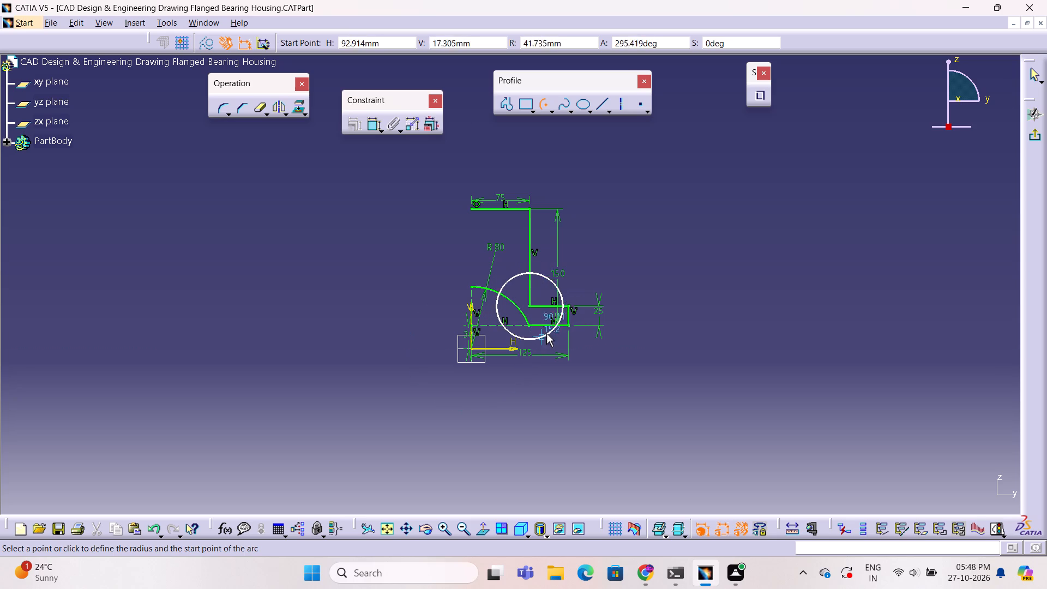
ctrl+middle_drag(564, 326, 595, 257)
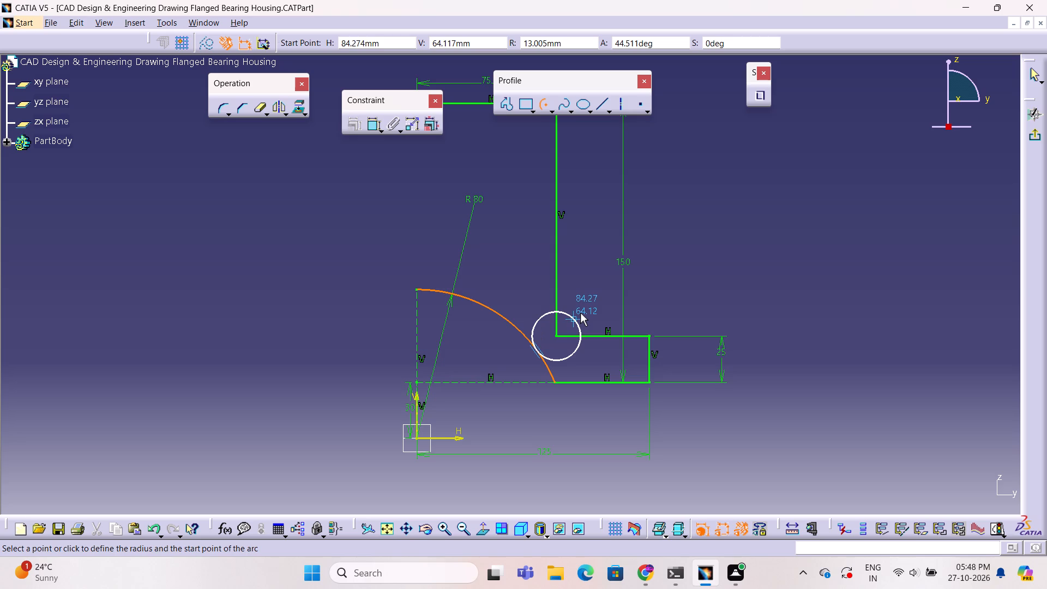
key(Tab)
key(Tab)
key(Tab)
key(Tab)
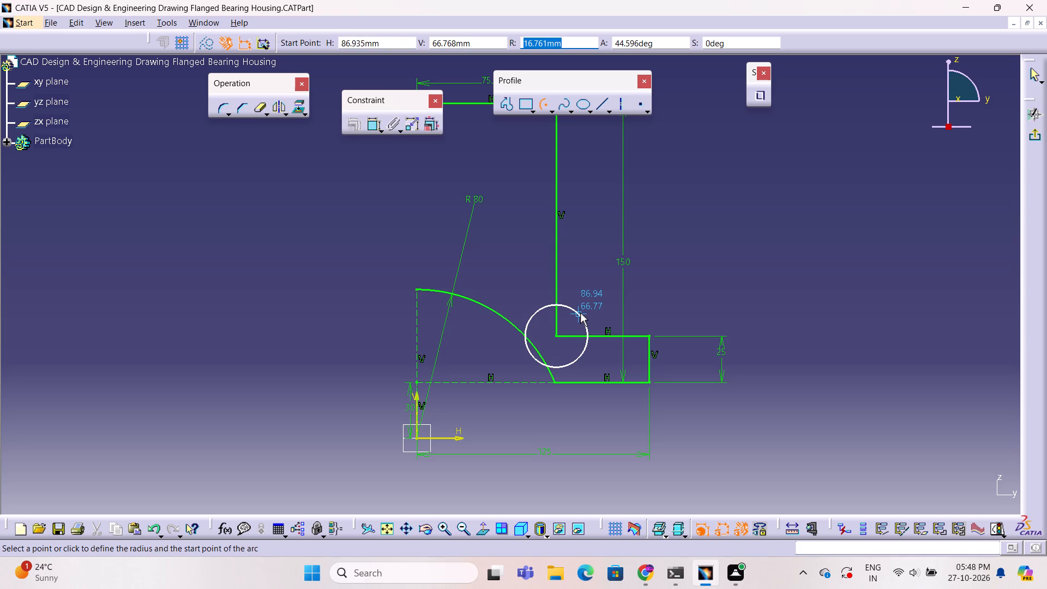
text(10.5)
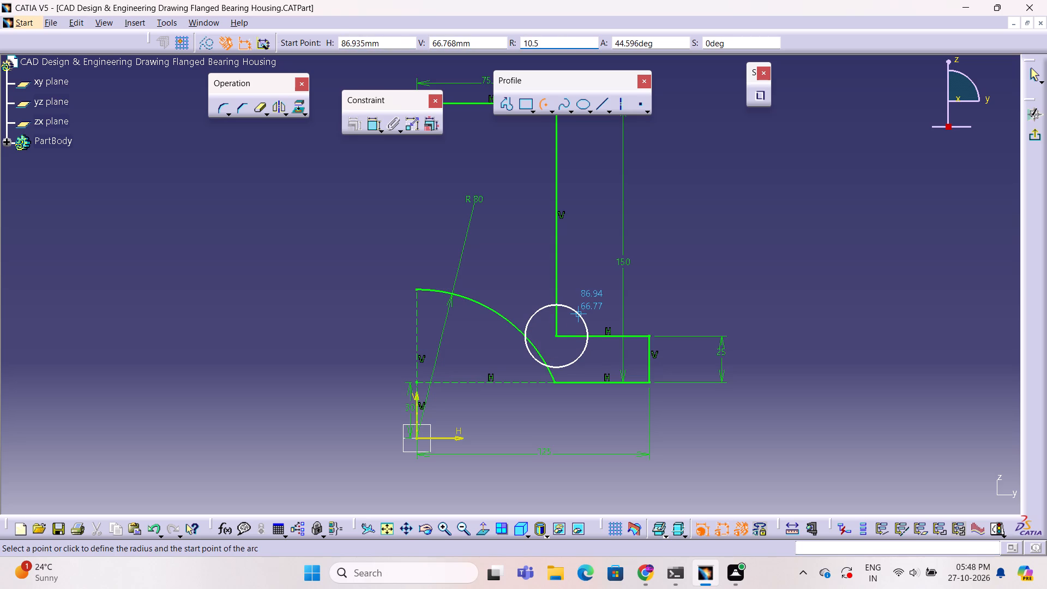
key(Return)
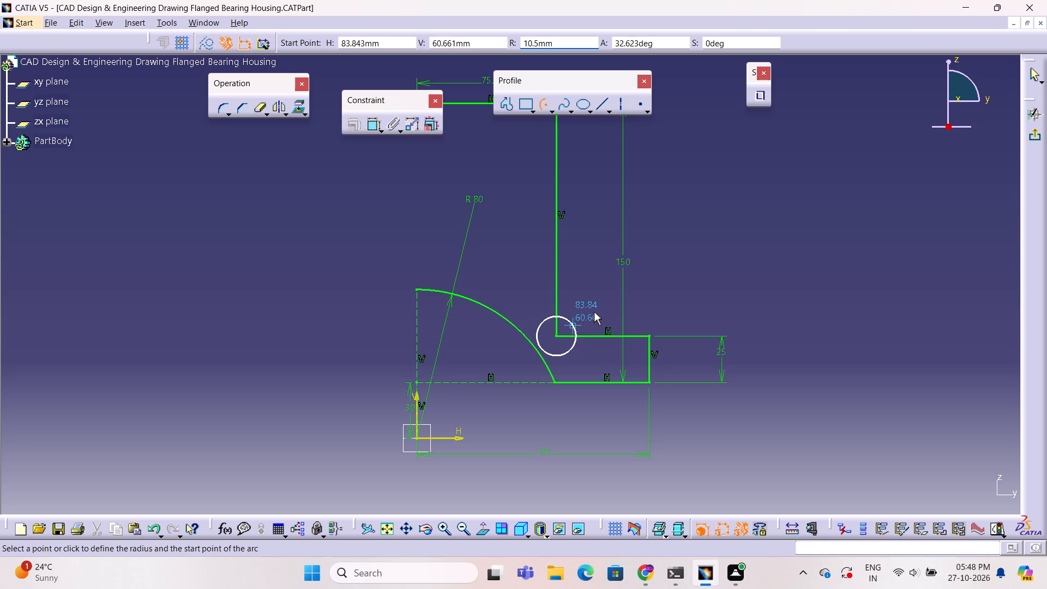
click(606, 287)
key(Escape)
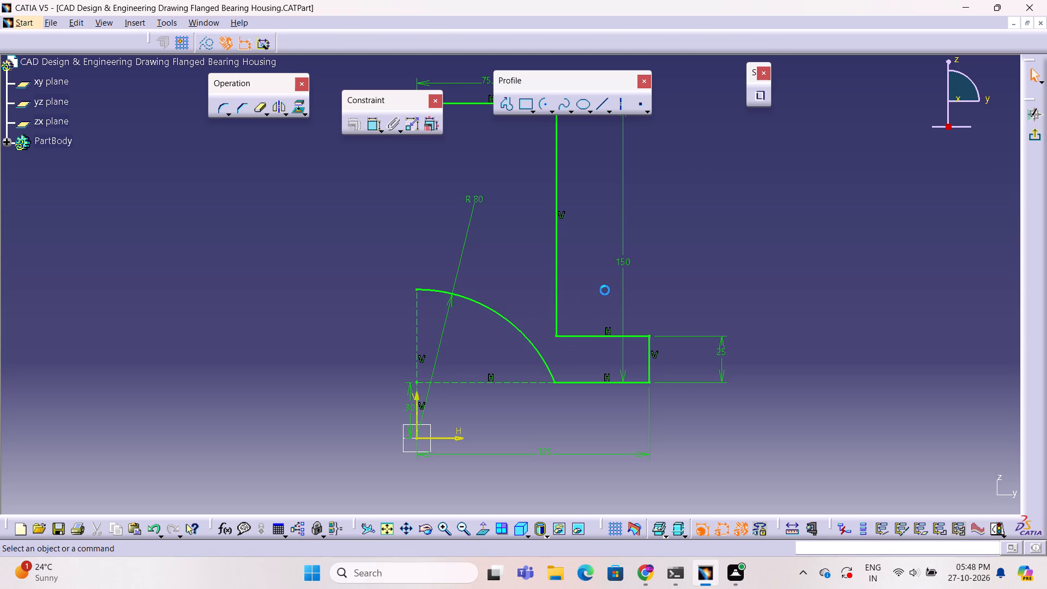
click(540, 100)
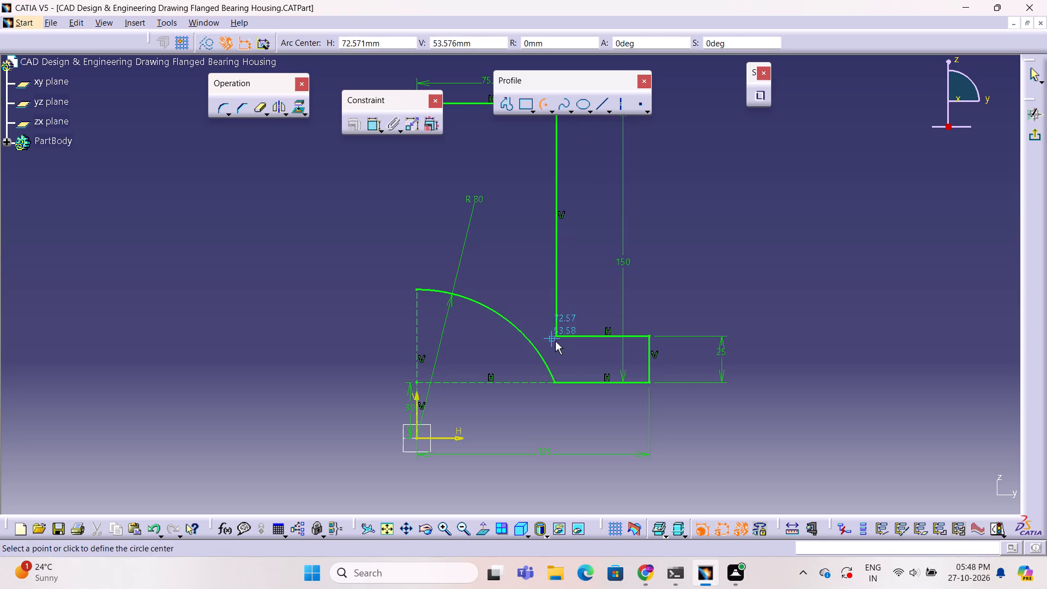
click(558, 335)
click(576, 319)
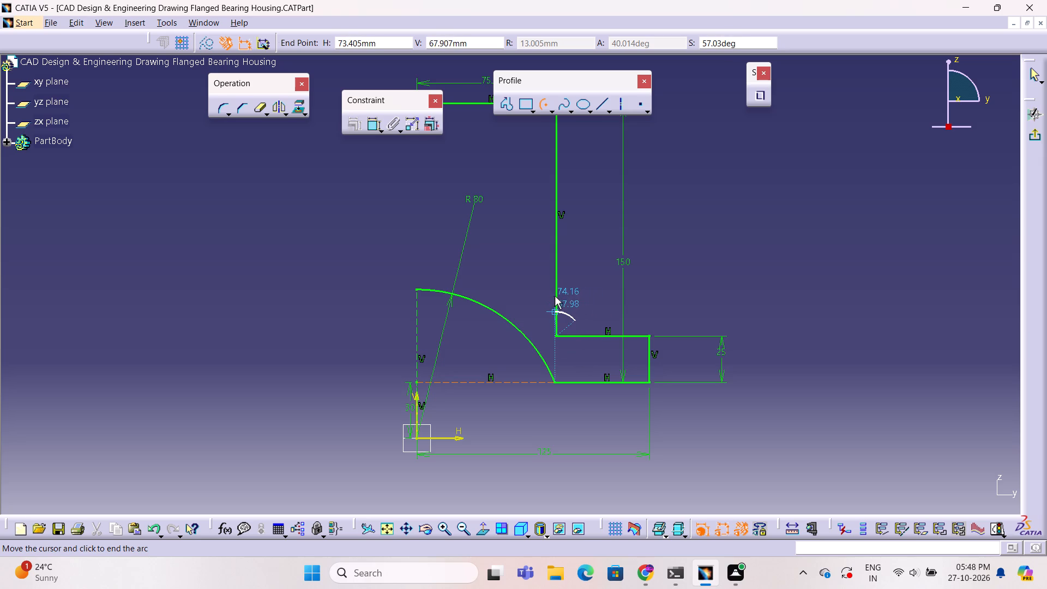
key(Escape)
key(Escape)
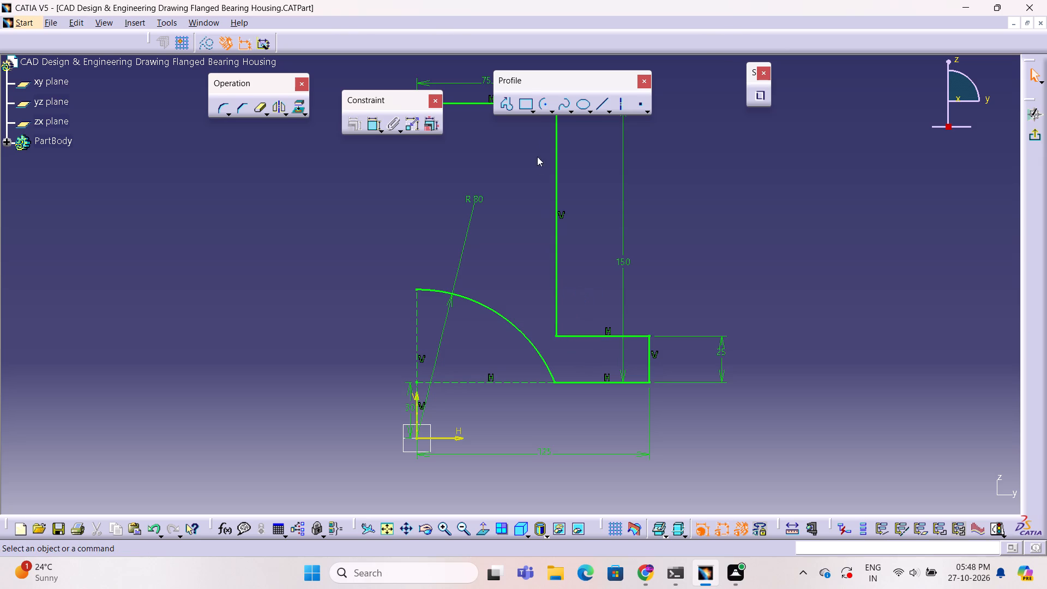
Sketch a 10.5 mm radius quarter arc centred on the step's inner corner, from the flange's top line to the vertical line.
click(544, 99)
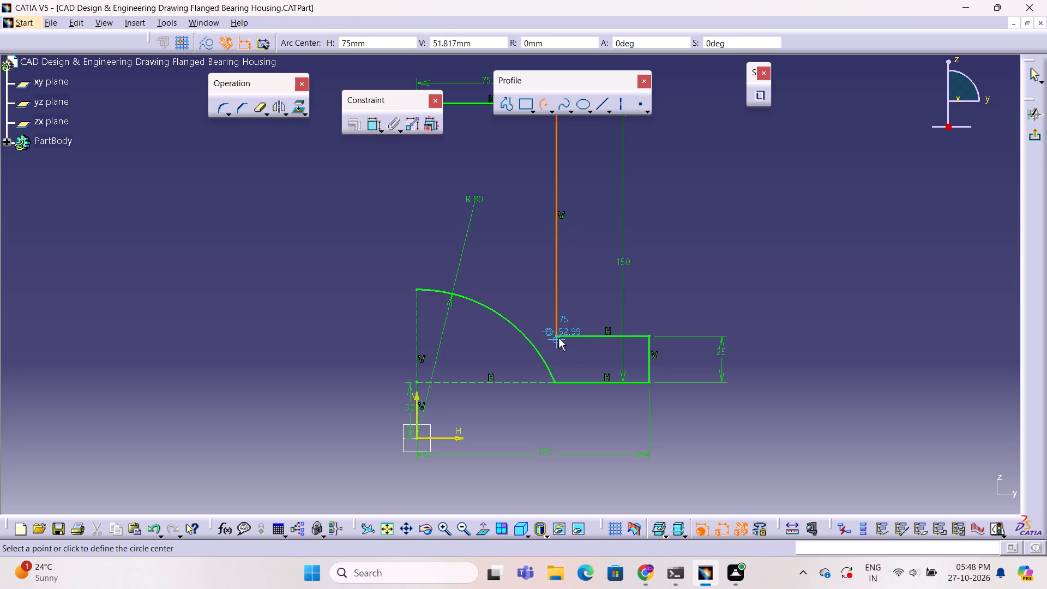
click(558, 335)
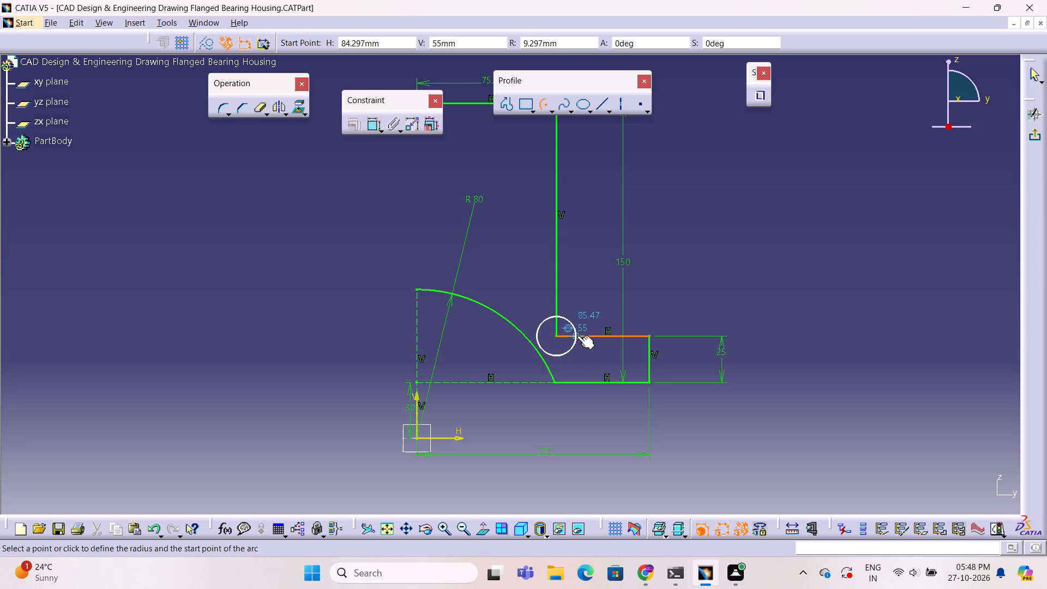
key(Tab)
key(Tab)
key(Tab)
key(Tab)
text(10.)
key(5)
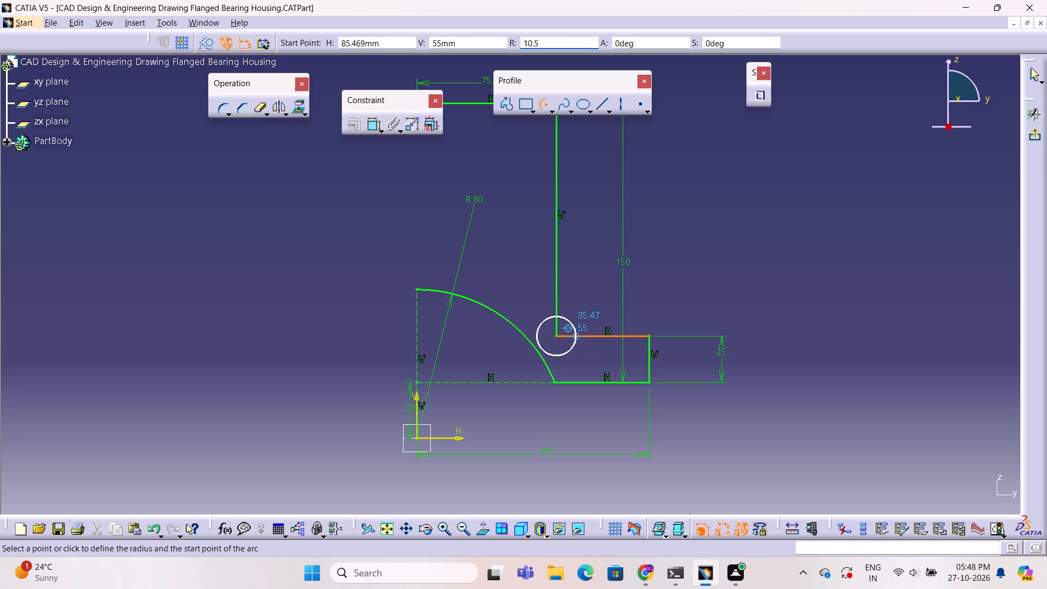
key(Return)
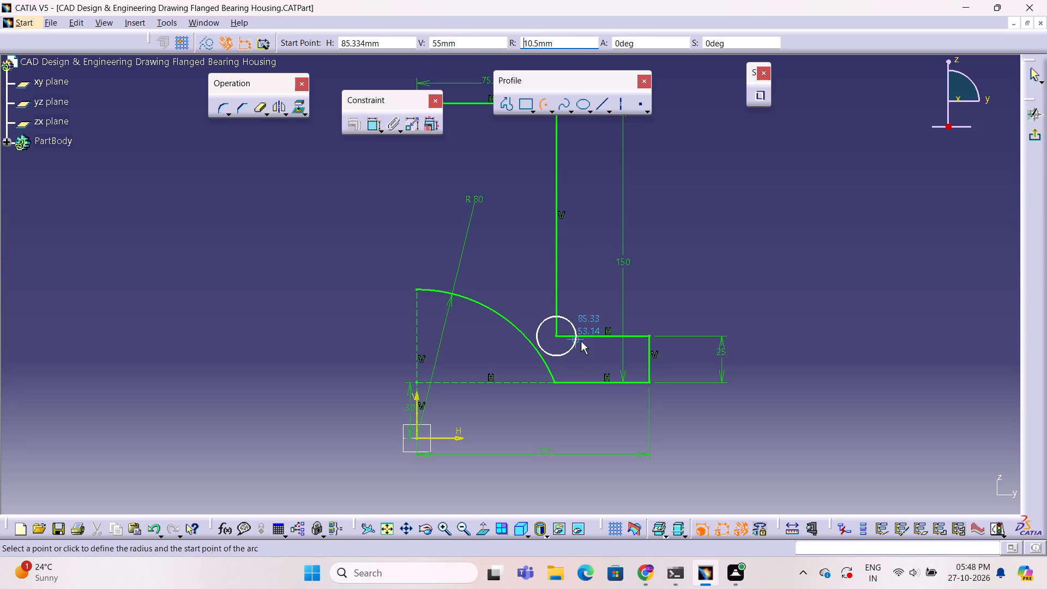
click(582, 335)
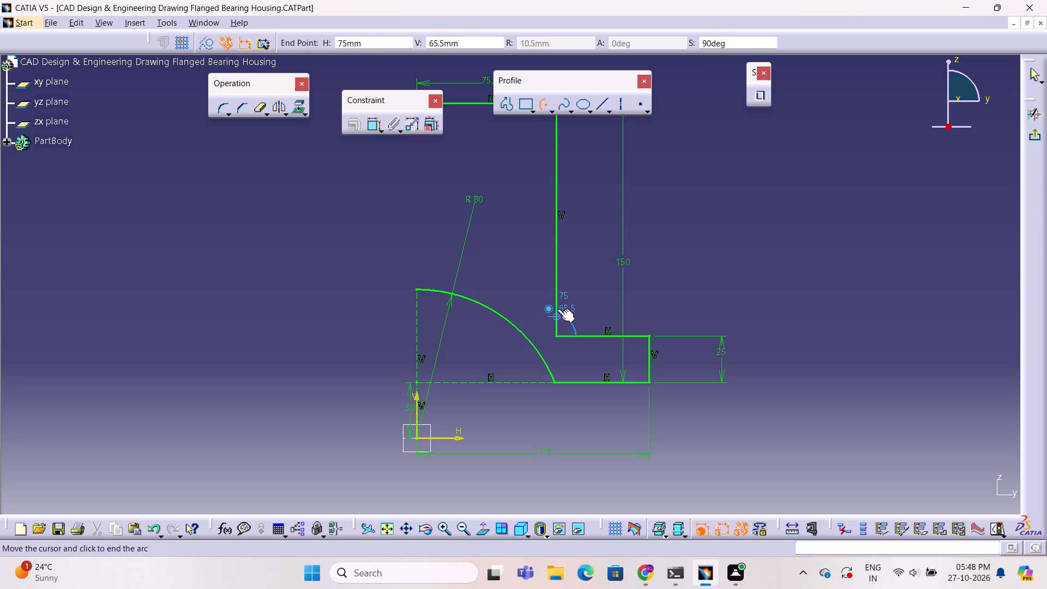
click(557, 309)
key(Escape)
key(Escape)
Make the upper endpoint of the 10.5 mm arc coincident with the vertical line.
ctrl+drag(567, 322, 586, 310)
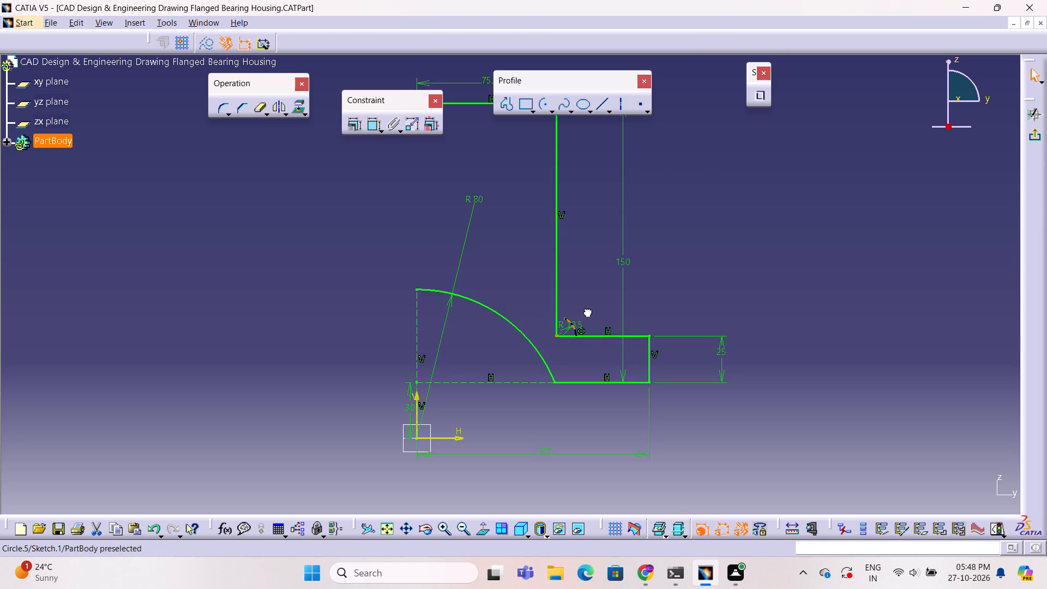
ctrl+drag(586, 310, 583, 303)
ctrl+middle_drag(583, 306, 591, 260)
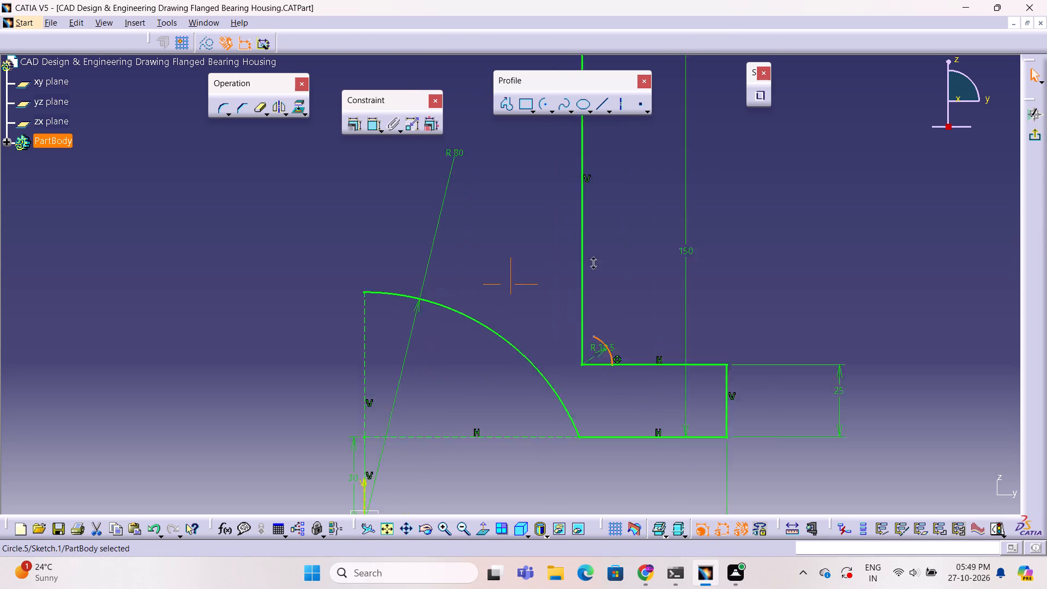
ctrl+middle_drag(591, 260, 601, 236)
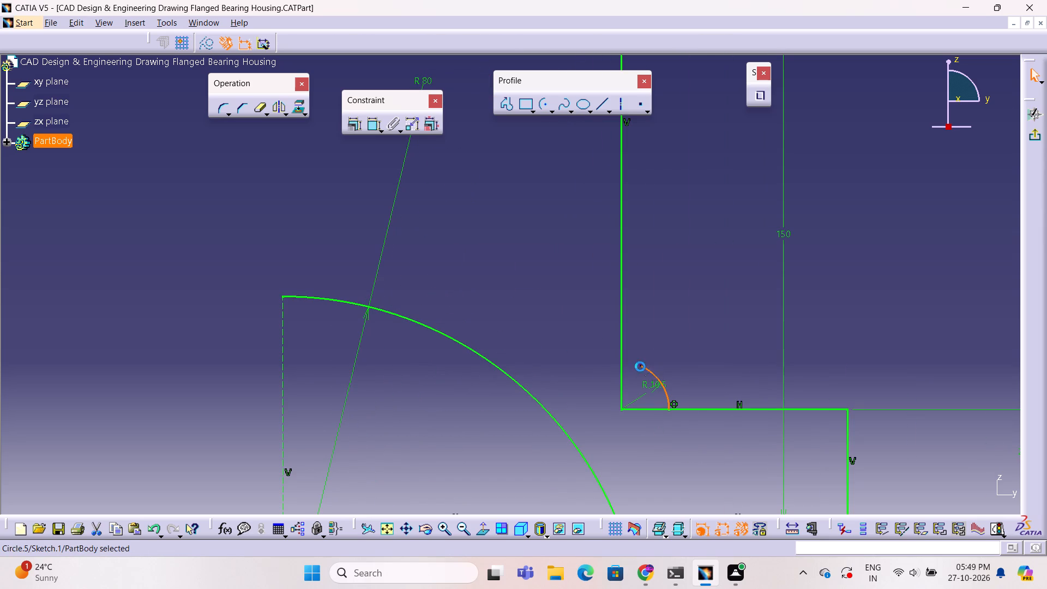
click(640, 366)
ctrl+click(620, 360)
click(352, 119)
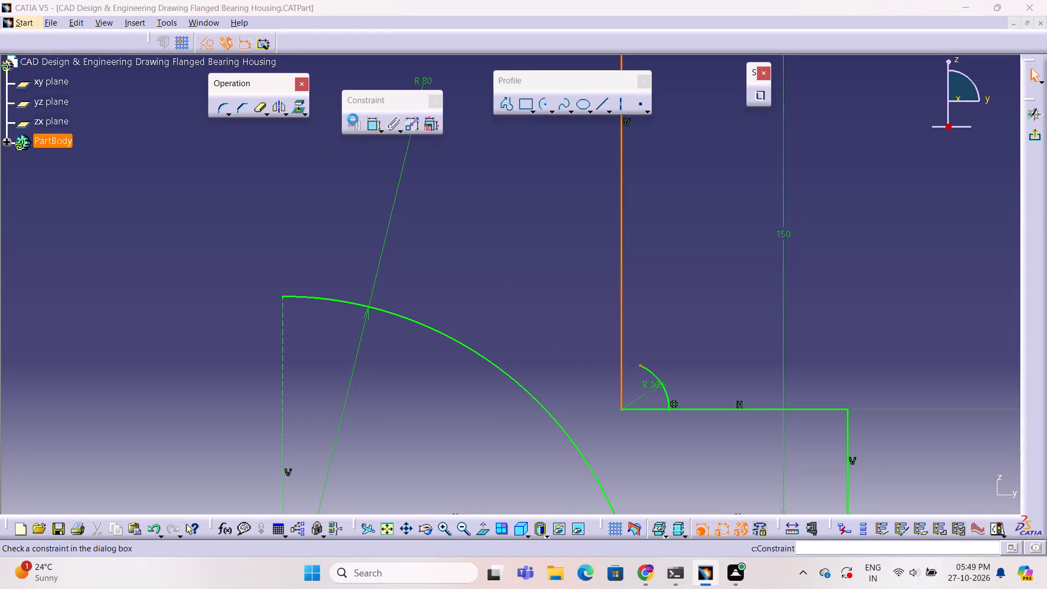
click(853, 180)
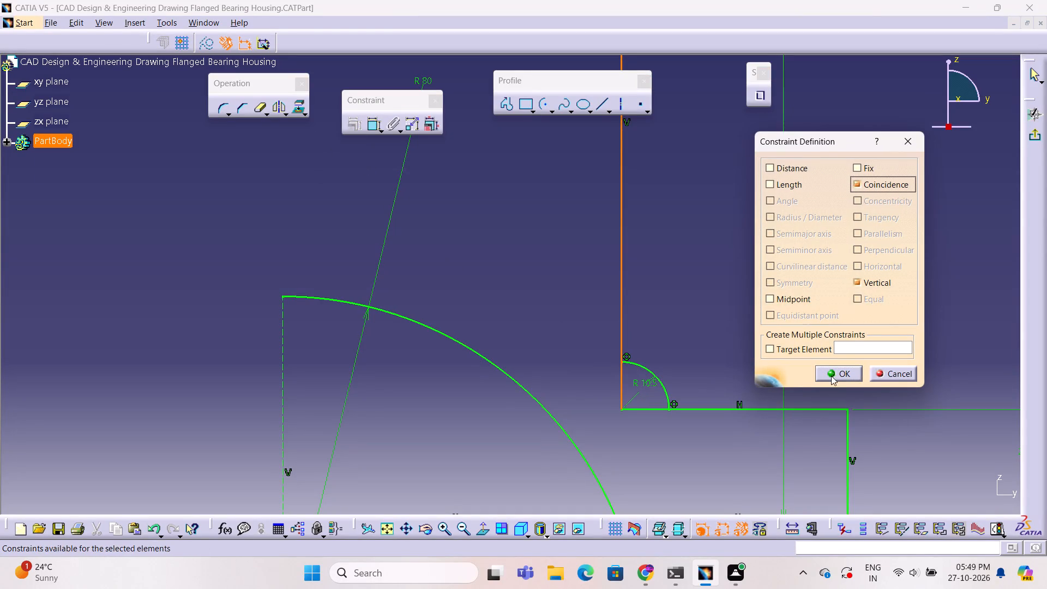
click(832, 369)
click(733, 361)
Move the R 10.5 dimension label outward, clear of the corner arc.
drag(646, 381, 710, 318)
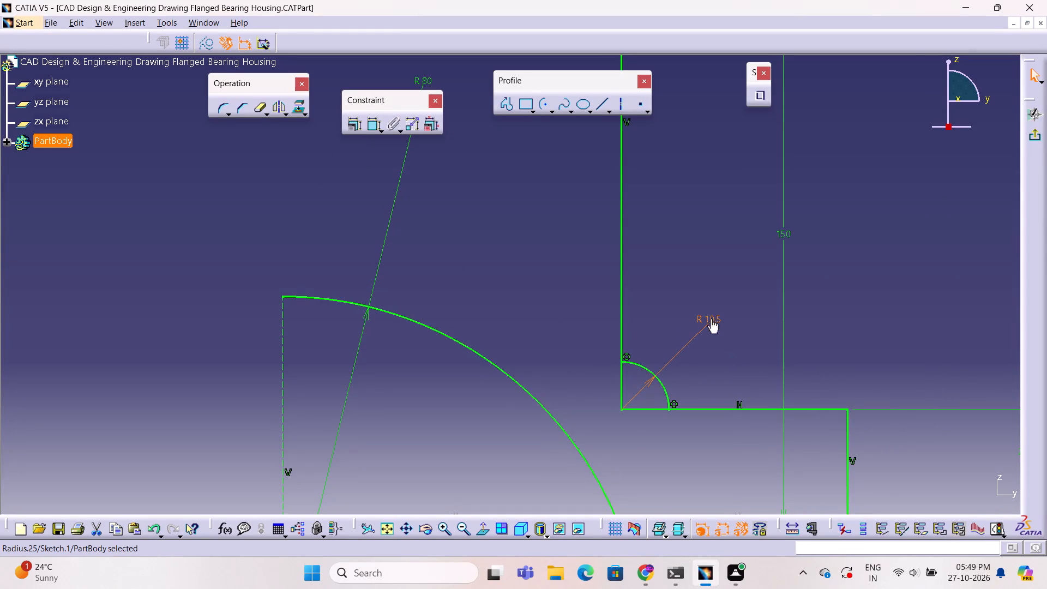
click(710, 318)
triple_click(753, 354)
Trim away the vertical line and flange top line segments inside the 10.5 mm corner arc.
ctrl+middle_drag(740, 362, 738, 375)
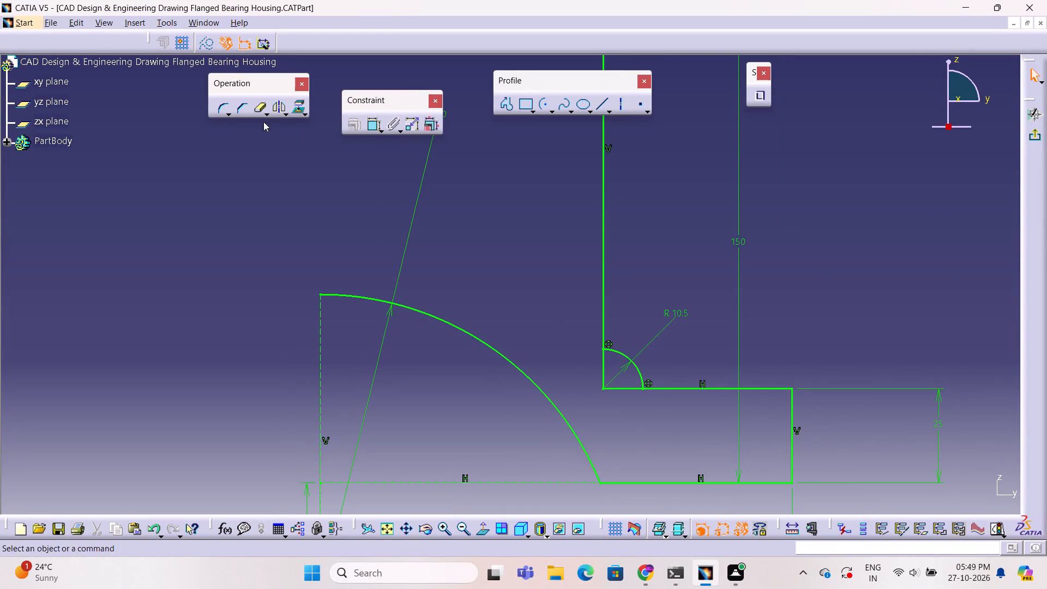
click(261, 106)
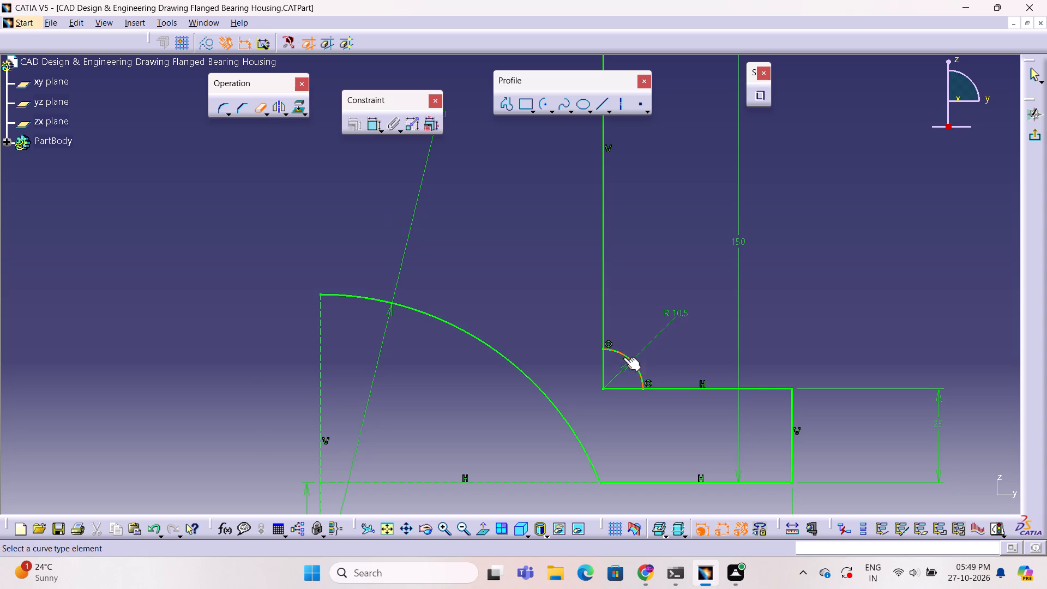
click(603, 369)
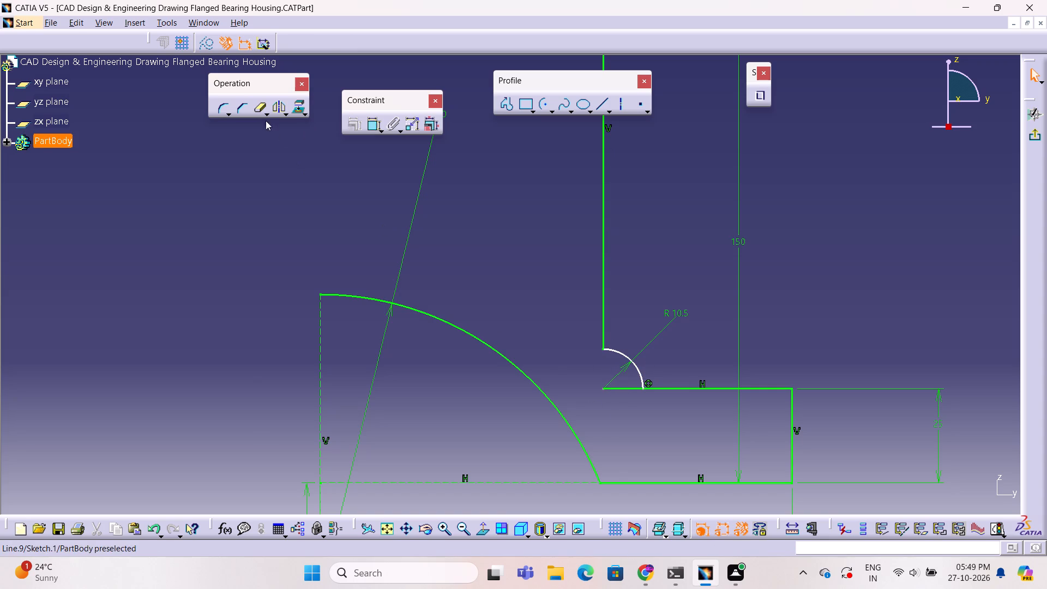
click(255, 106)
click(624, 389)
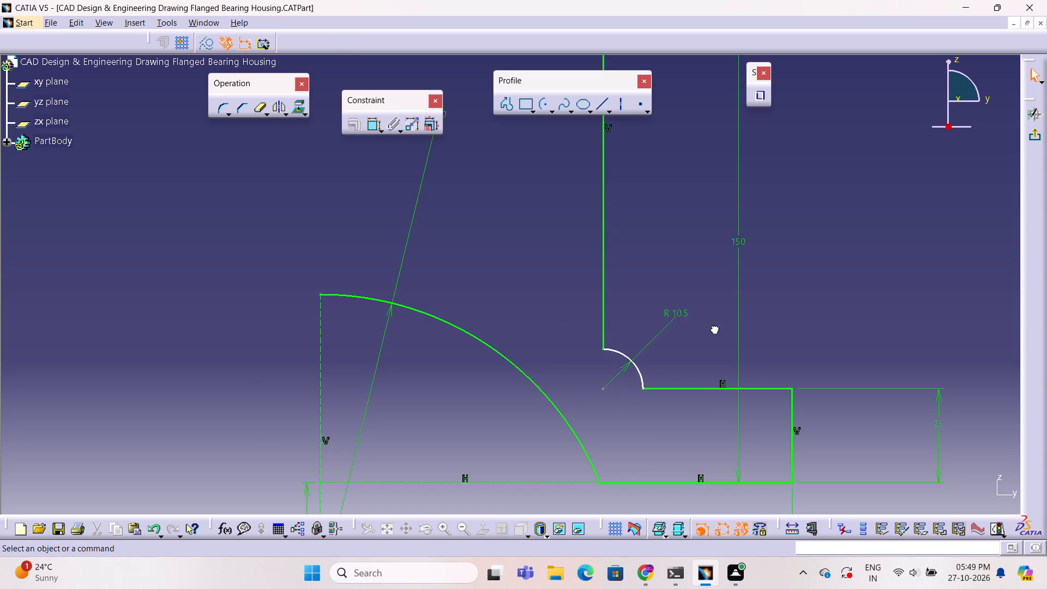
click(713, 327)
key(Escape)
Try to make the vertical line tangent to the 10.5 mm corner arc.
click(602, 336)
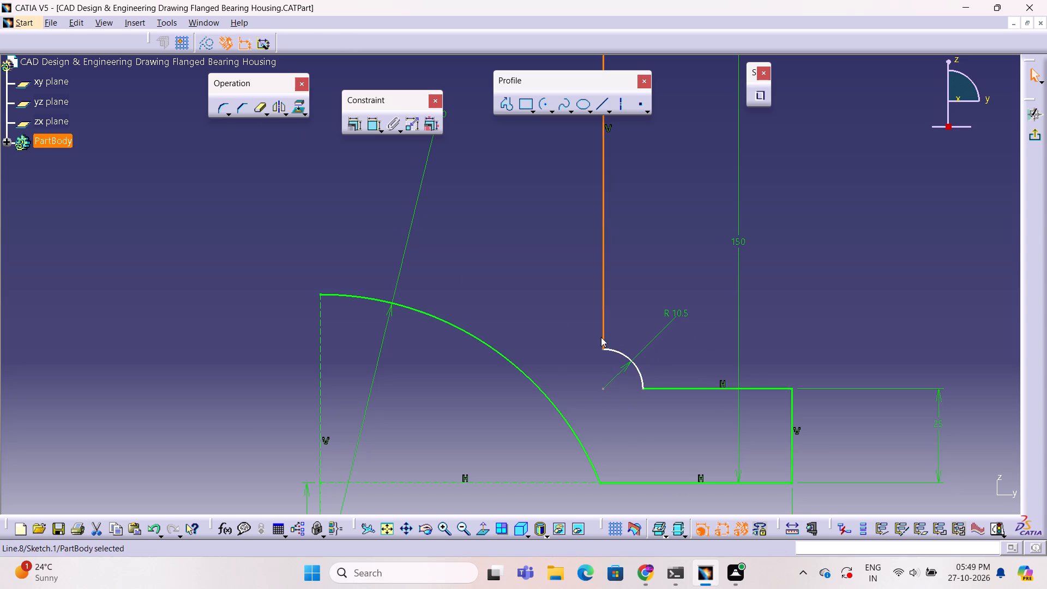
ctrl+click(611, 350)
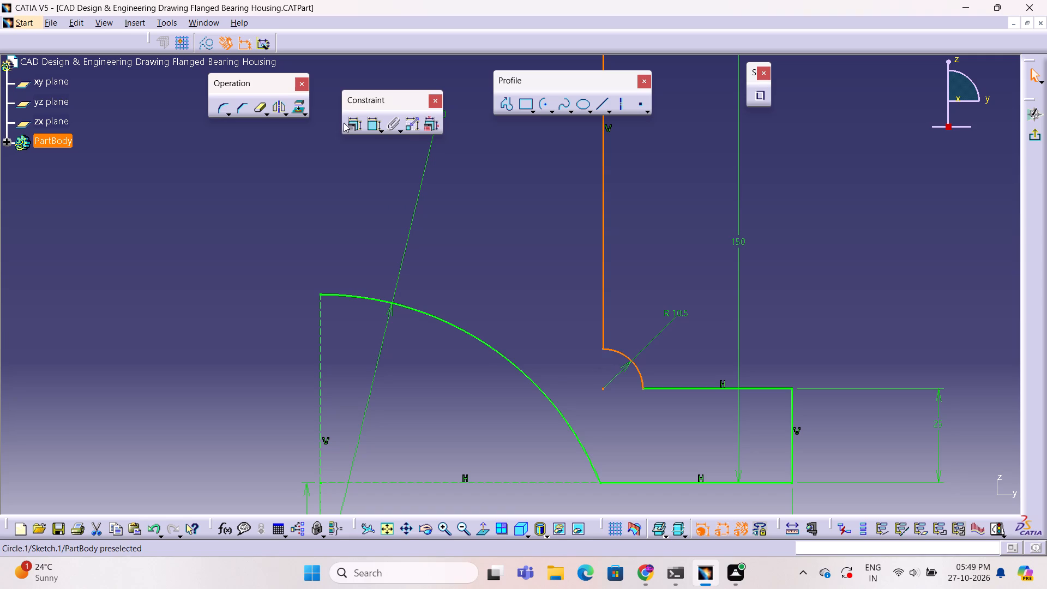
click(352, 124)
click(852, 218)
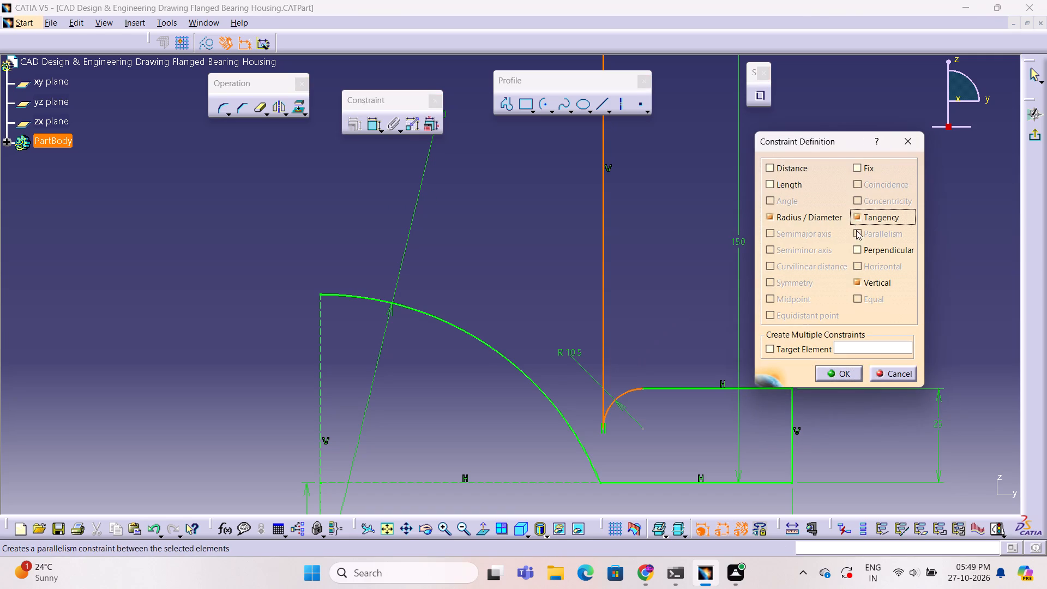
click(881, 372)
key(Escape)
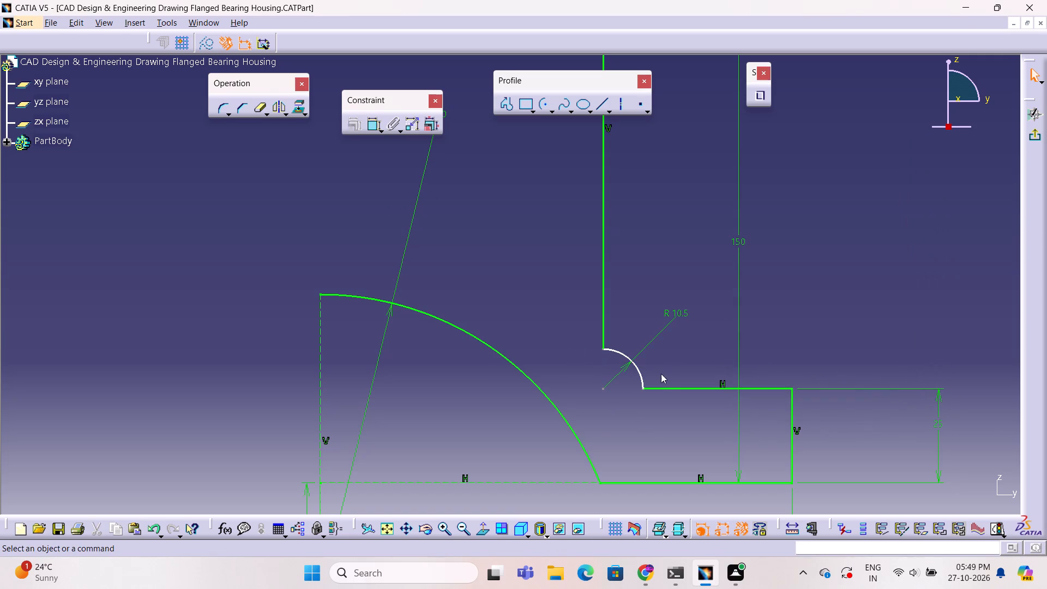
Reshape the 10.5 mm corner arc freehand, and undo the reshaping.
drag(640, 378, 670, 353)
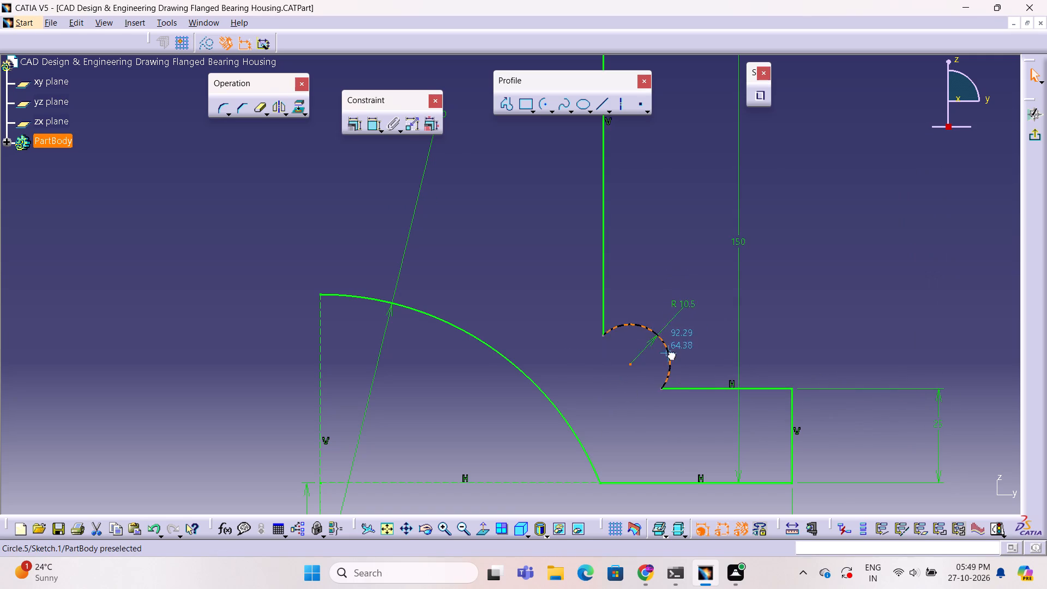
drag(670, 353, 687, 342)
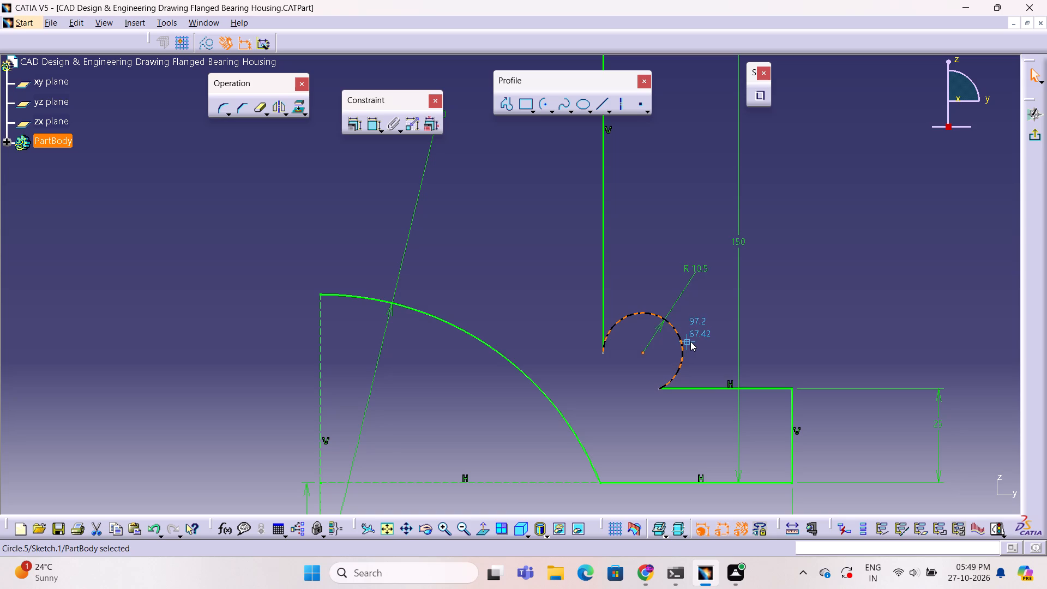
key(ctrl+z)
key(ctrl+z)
Delete the flange's top line, bottom line and outer vertical line from the profile.
ctrl+middle_drag(652, 367, 655, 349)
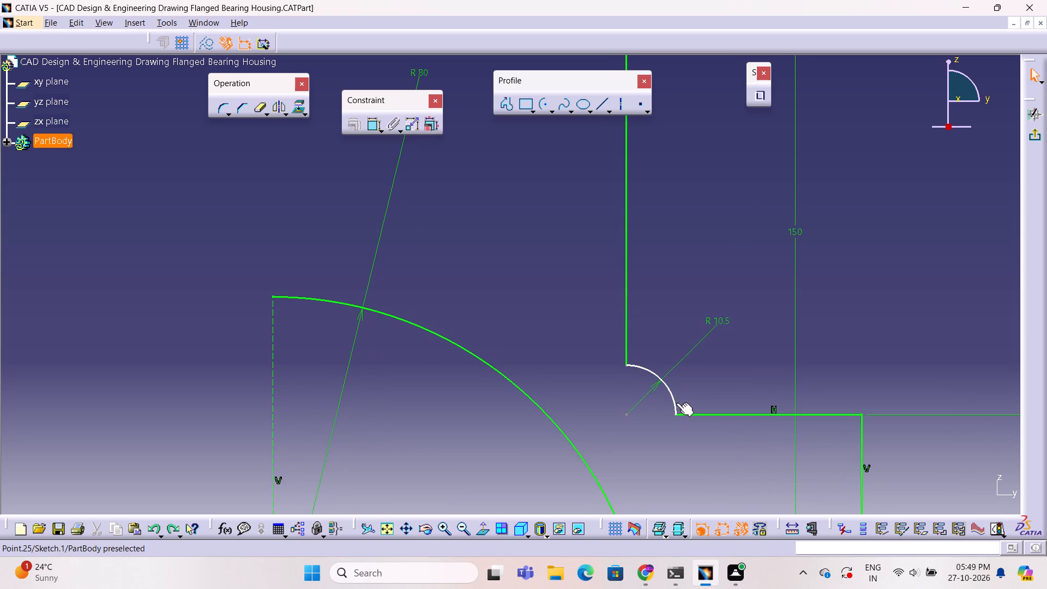
ctrl+middle_drag(687, 435, 679, 483)
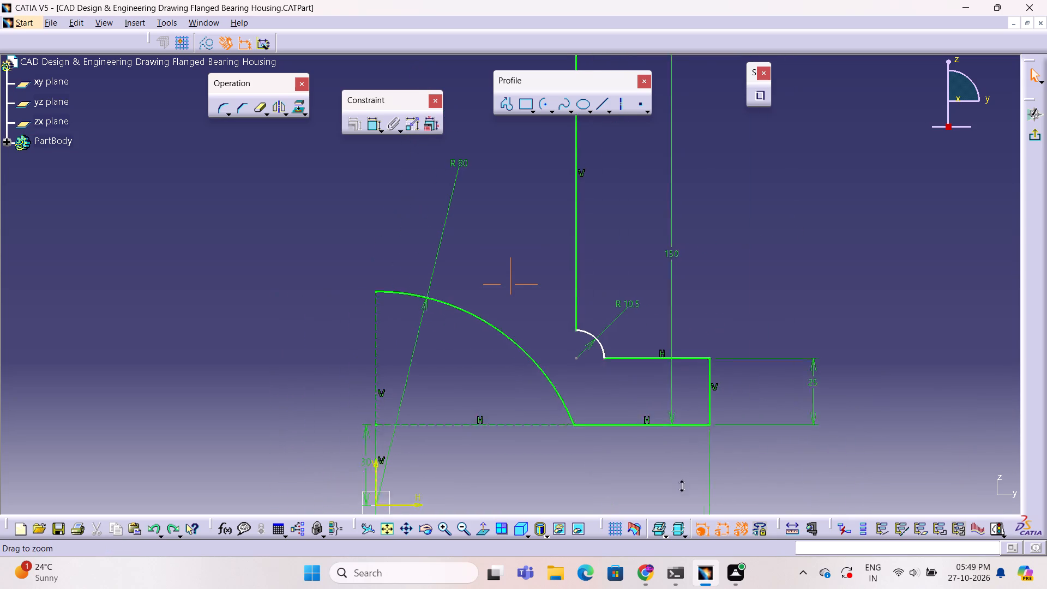
ctrl+middle_drag(679, 483, 679, 484)
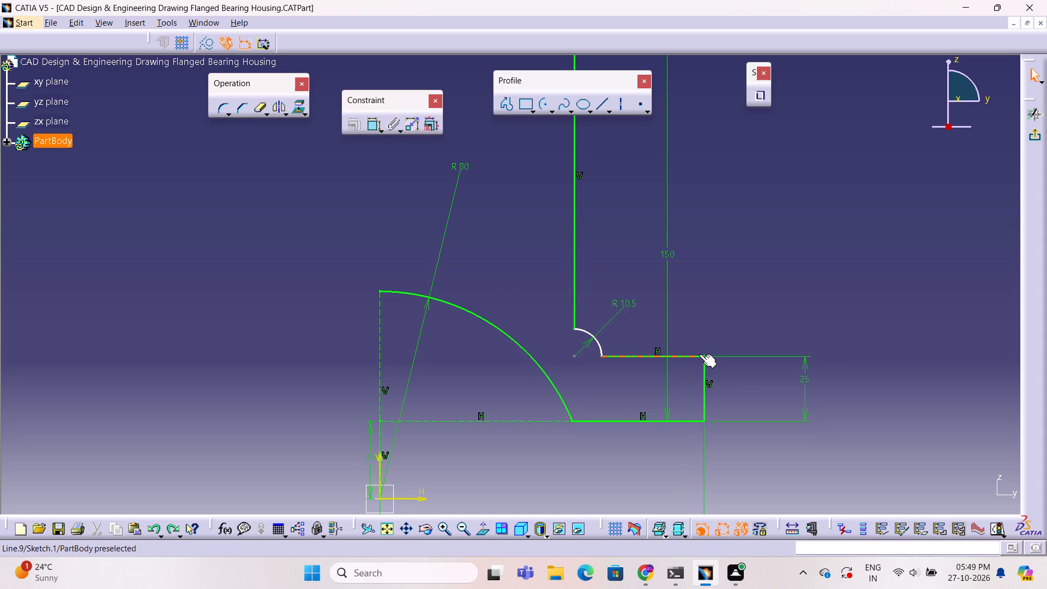
ctrl+middle_drag(666, 201, 673, 292)
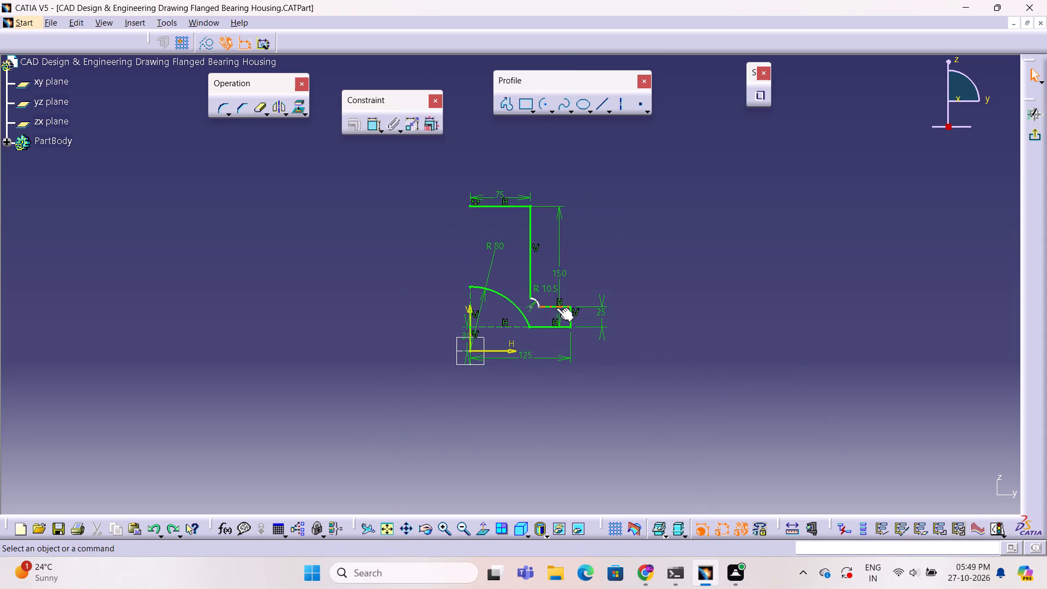
click(556, 308)
ctrl+click(558, 328)
ctrl+click(571, 315)
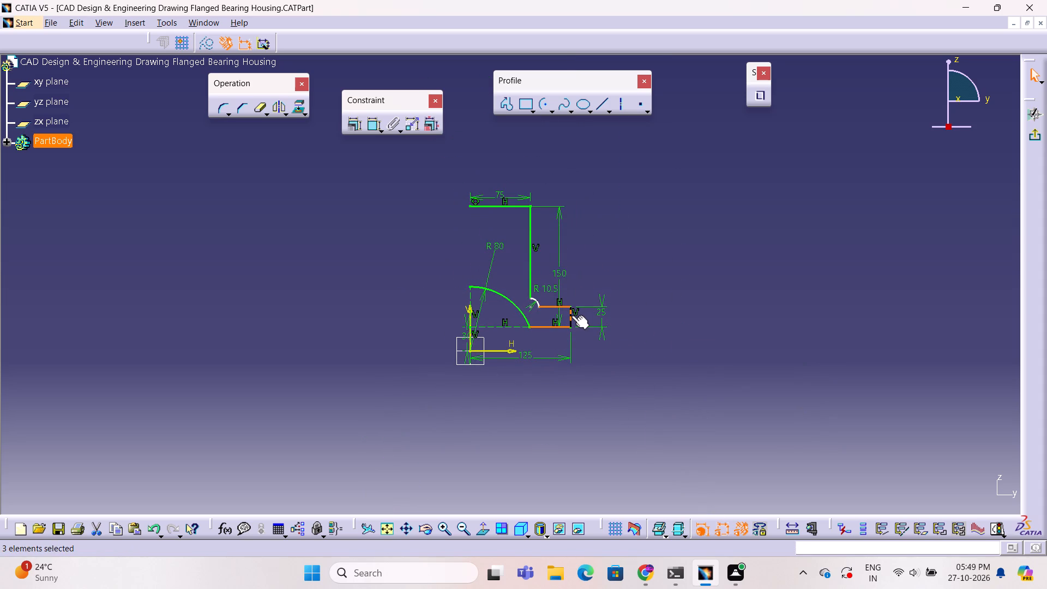
key(Delete)
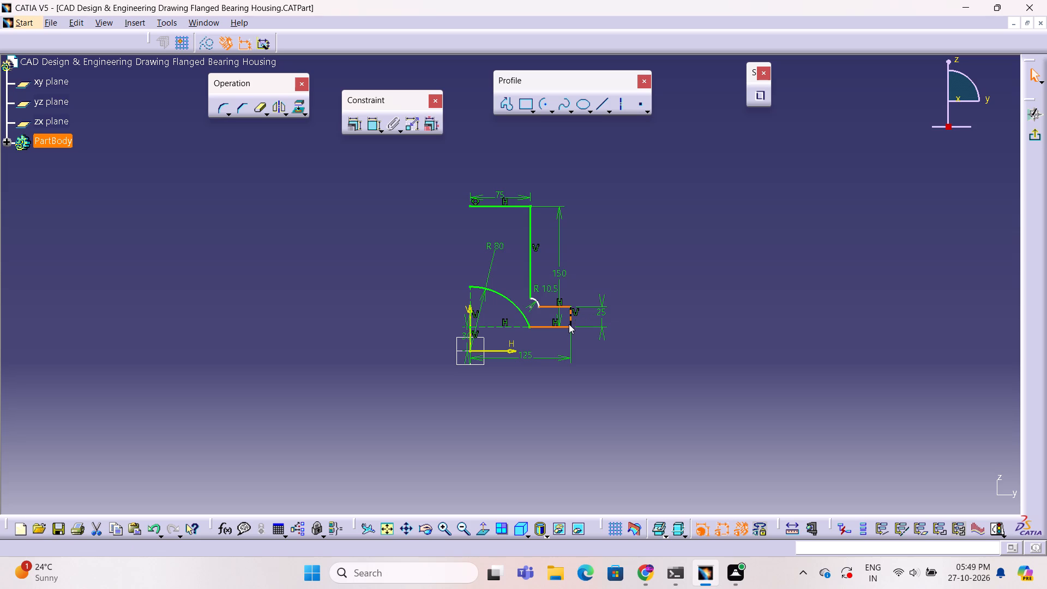
click(569, 327)
key(Delete)
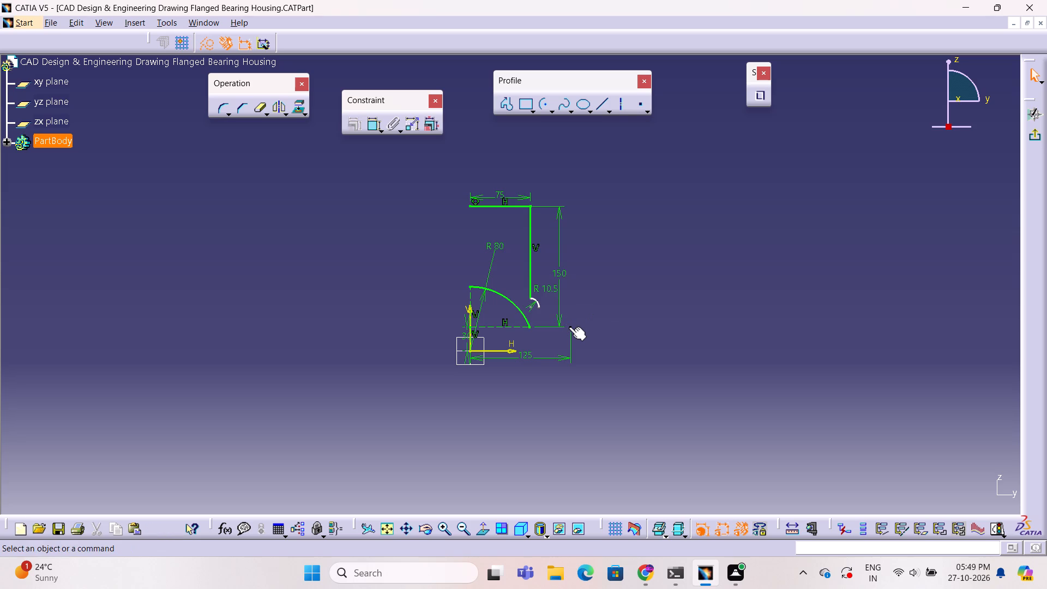
Draw a connected 25 mm vertical line down from the 10.5 mm arc's lower end and an 11.3 mm horizontal line to the R 80 arc's endpoint.
ctrl+middle_drag(557, 347, 573, 255)
ctrl+middle_drag(625, 242, 616, 283)
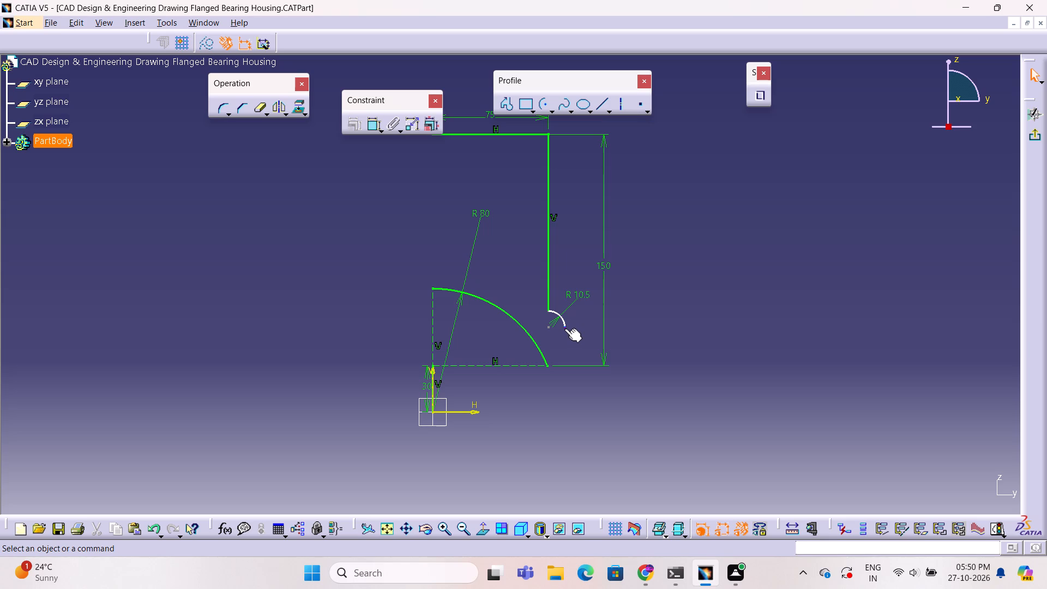
ctrl+middle_drag(564, 328, 606, 265)
ctrl+middle_click(606, 265)
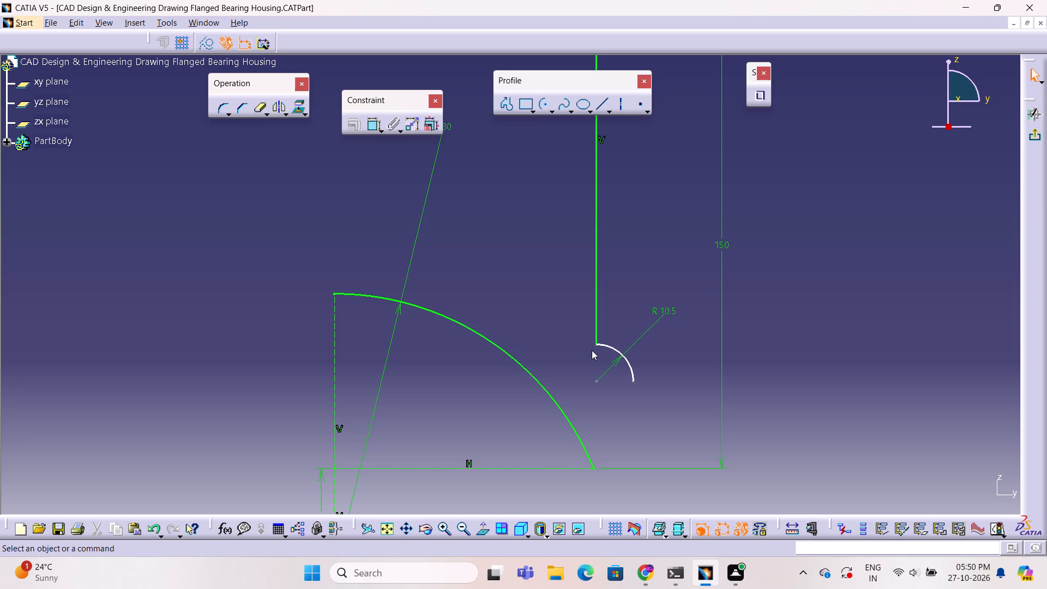
ctrl+middle_drag(592, 350, 582, 370)
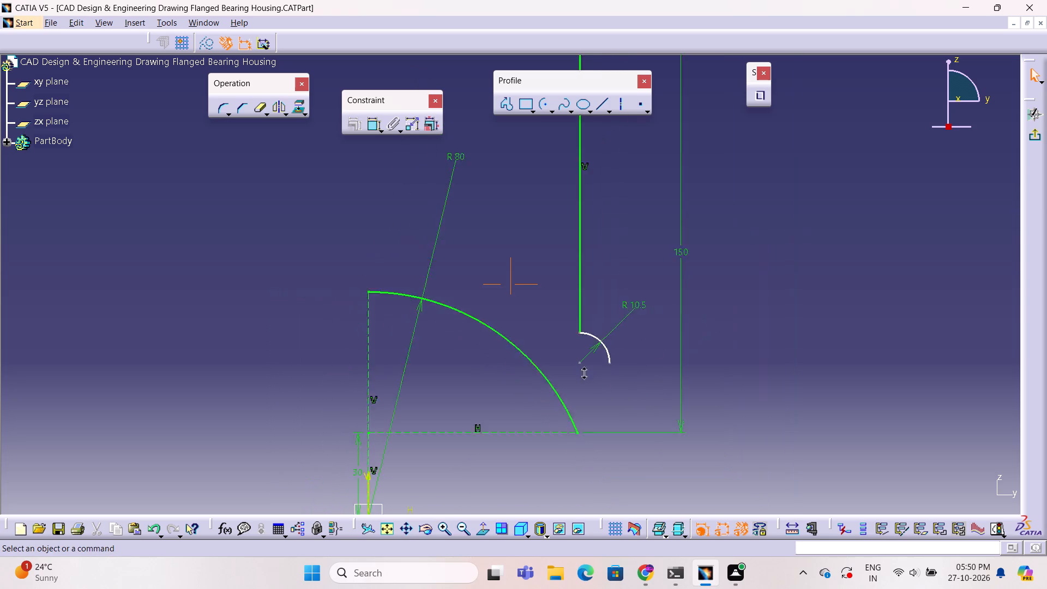
ctrl+middle_drag(582, 370, 570, 395)
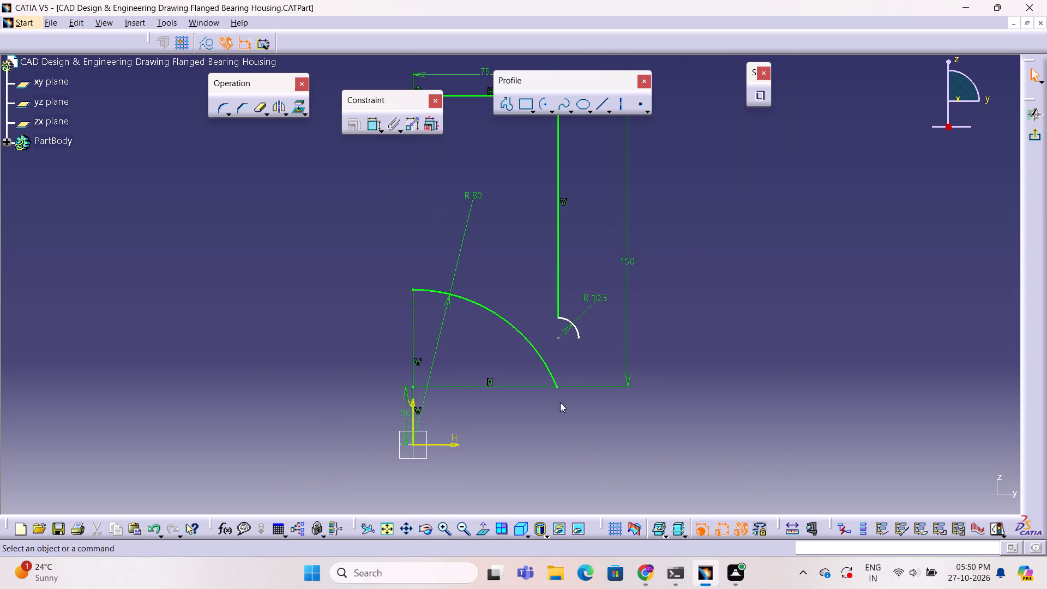
click(504, 106)
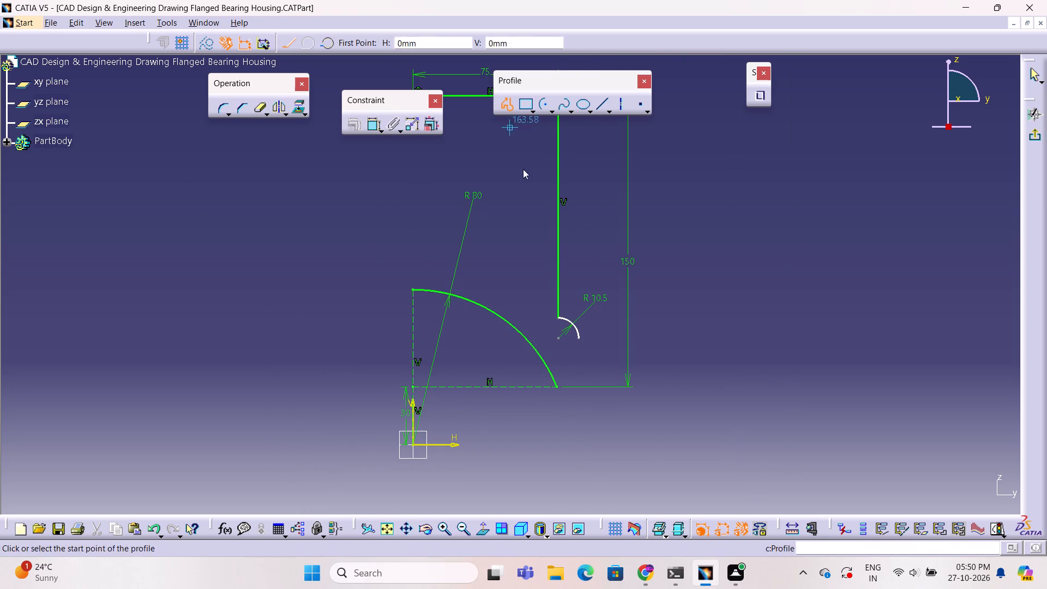
click(580, 339)
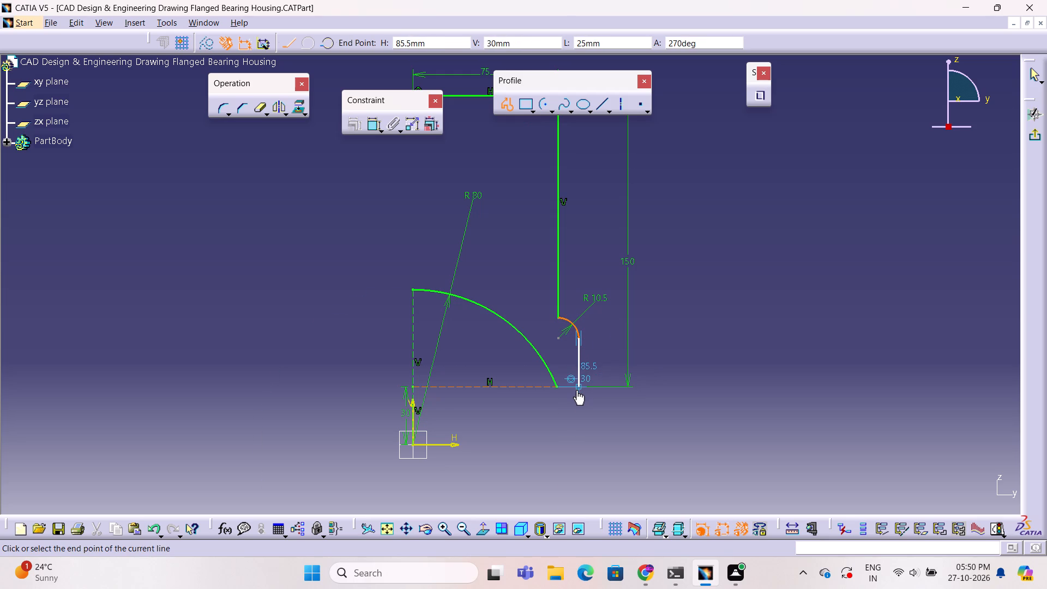
click(576, 390)
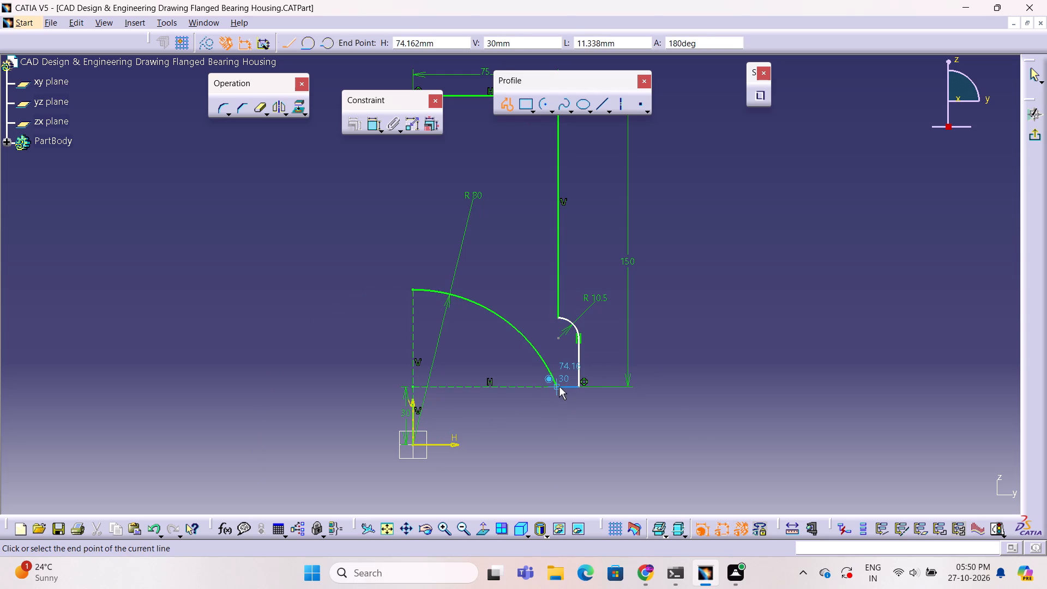
click(559, 387)
key(Escape)
key(Escape)
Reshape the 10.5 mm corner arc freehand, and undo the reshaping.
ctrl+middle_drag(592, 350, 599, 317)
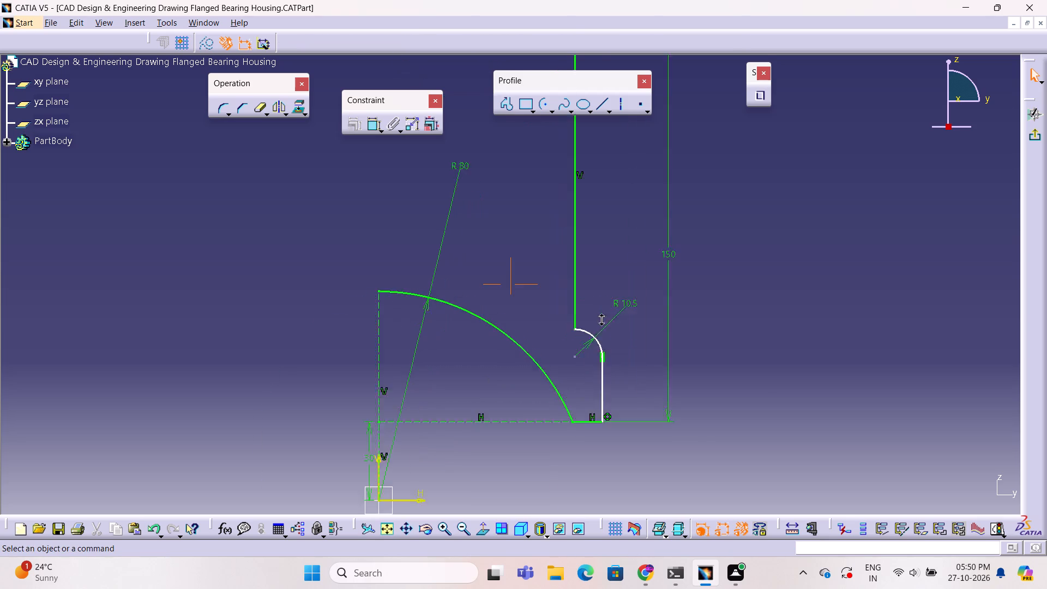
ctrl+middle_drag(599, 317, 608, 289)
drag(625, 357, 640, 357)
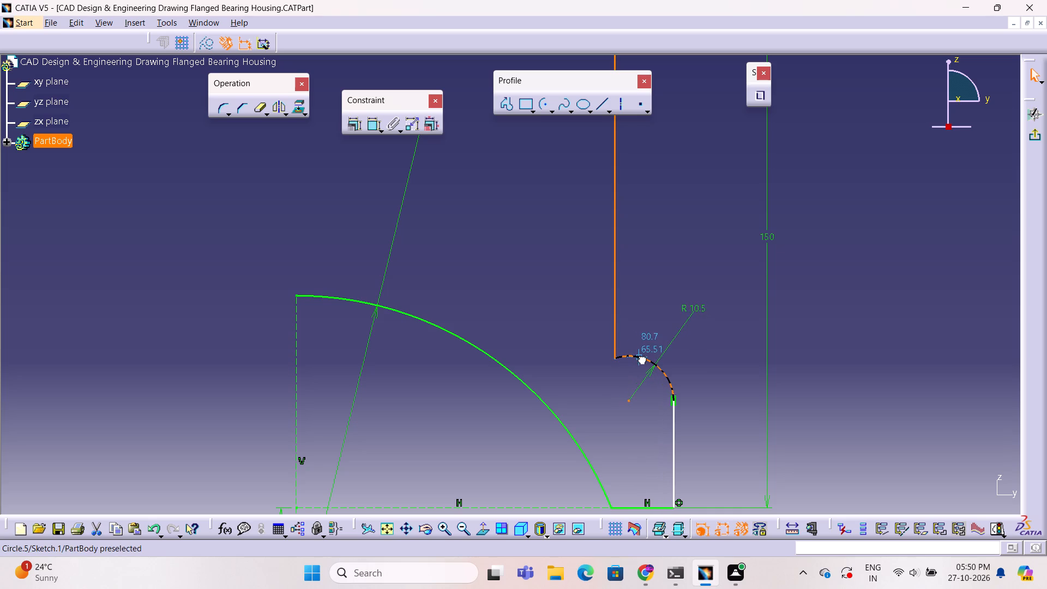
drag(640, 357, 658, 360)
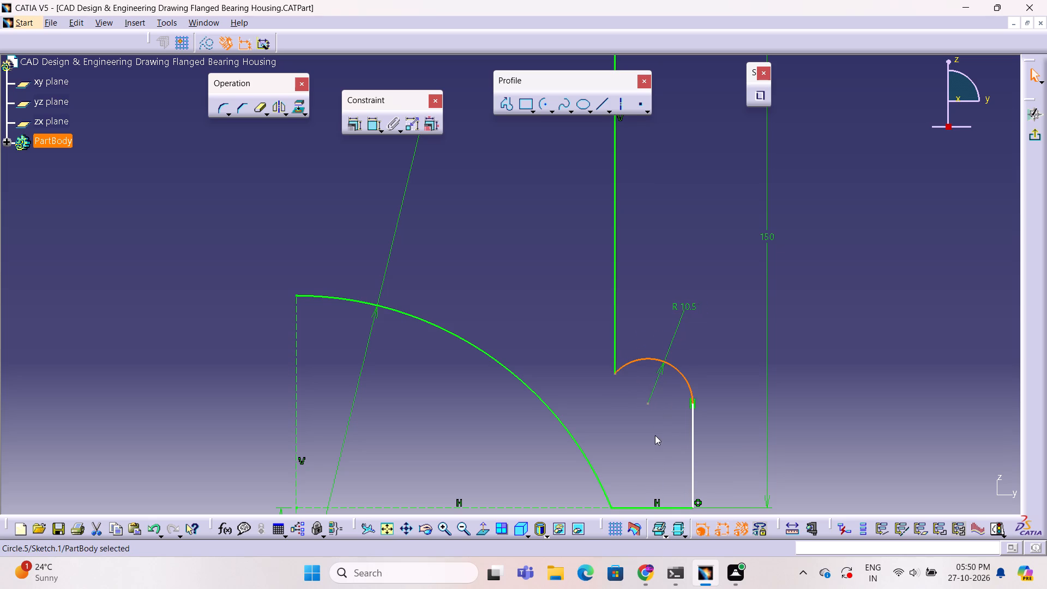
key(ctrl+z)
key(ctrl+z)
Dimension the length of the short horizontal bottom line between the R 80 arc and the new vertical line.
ctrl+middle_drag(630, 432, 625, 458)
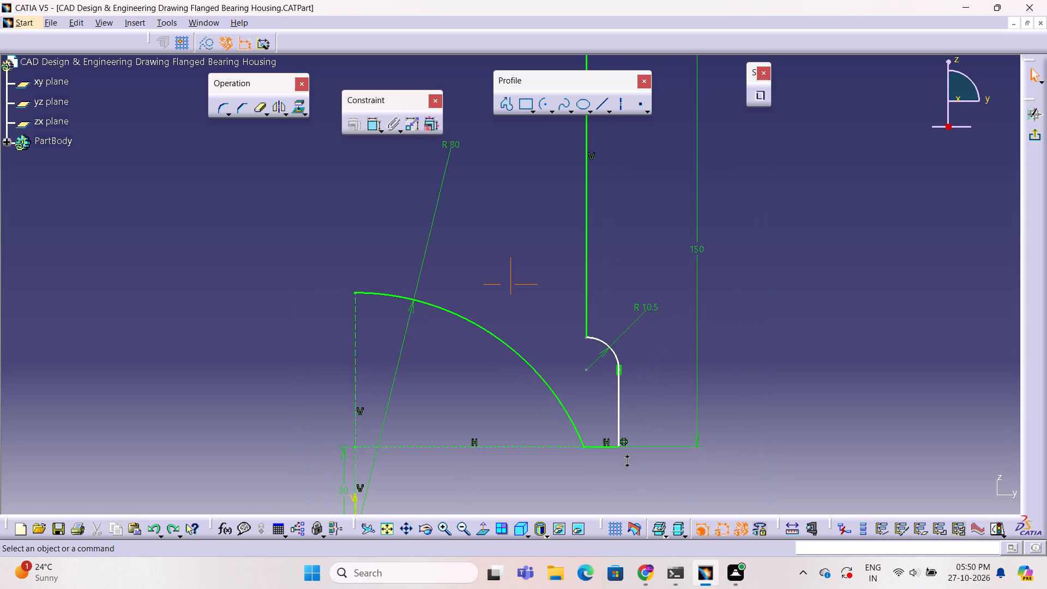
ctrl+middle_drag(625, 458, 623, 466)
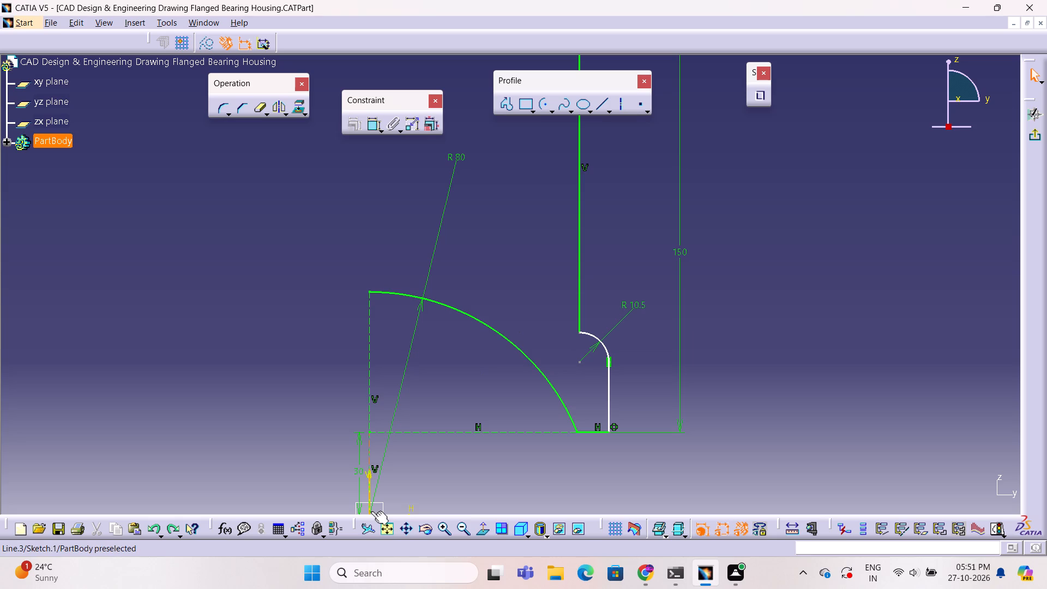
ctrl+middle_drag(548, 488, 547, 496)
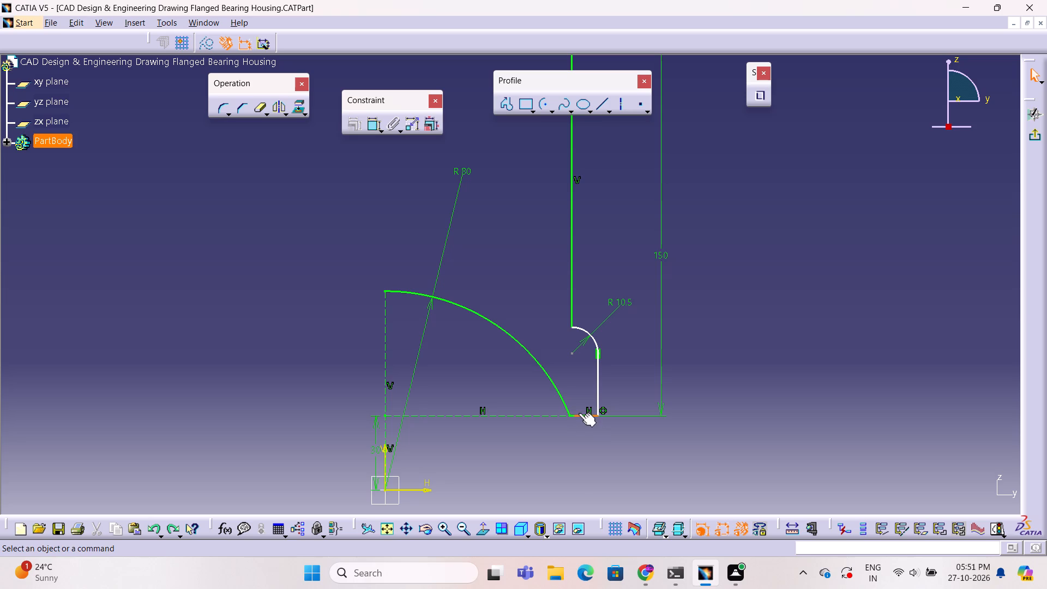
double_click(375, 125)
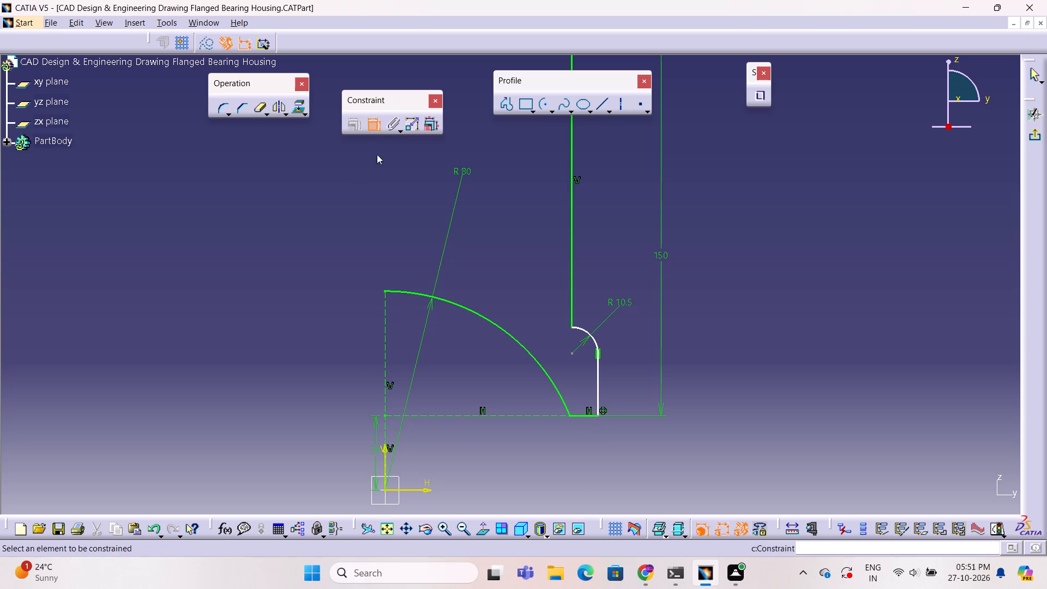
click(579, 417)
click(580, 442)
Move the vertical line below the 10.5 mm corner arc freehand to adjust the arc and line position.
ctrl+middle_drag(632, 443, 654, 412)
drag(639, 436, 642, 437)
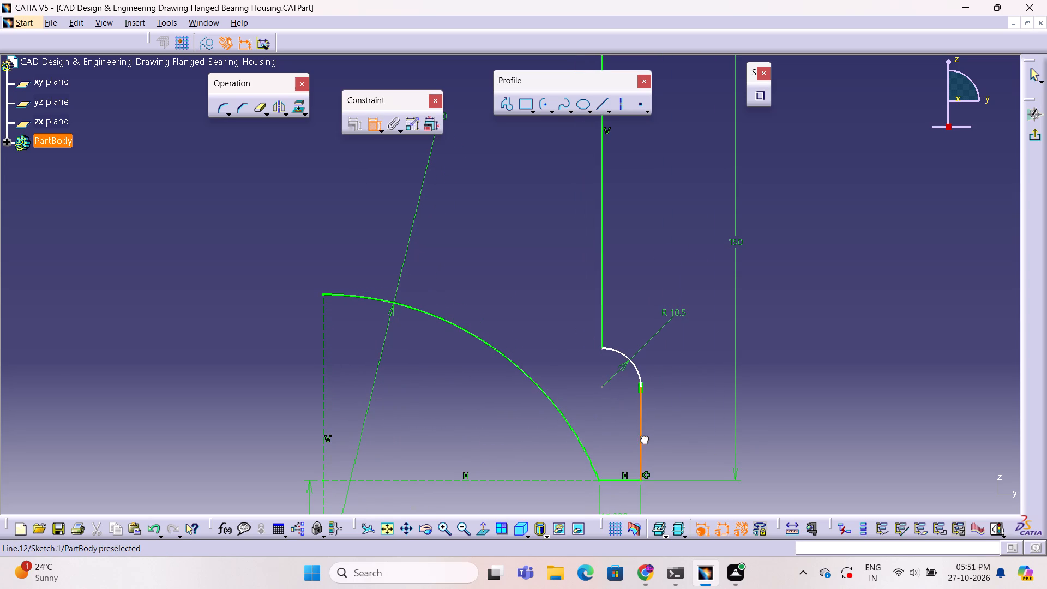
drag(642, 437, 665, 441)
key(Escape)
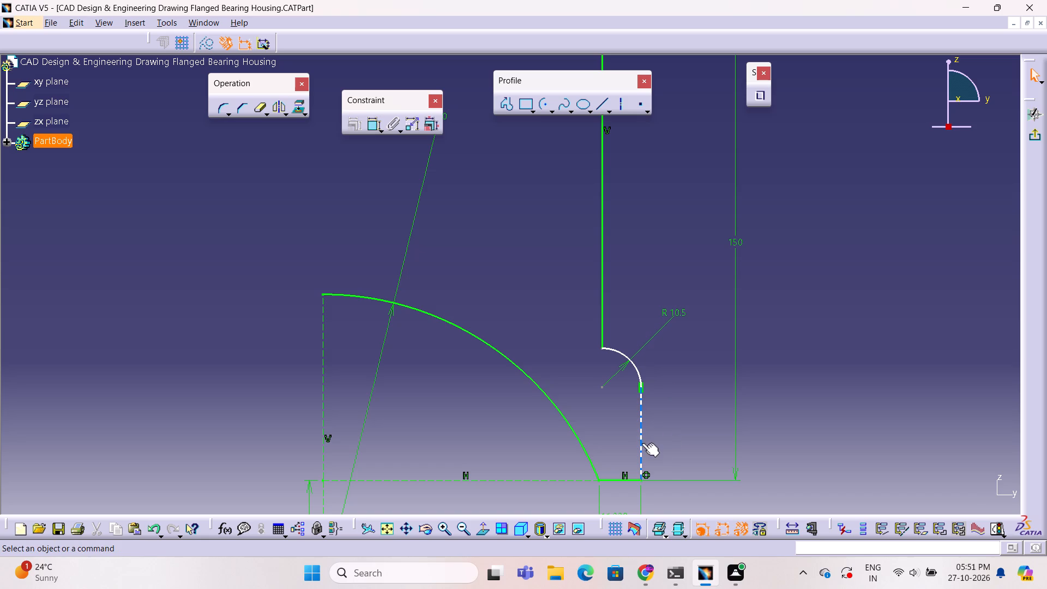
drag(642, 443, 635, 442)
click(635, 442)
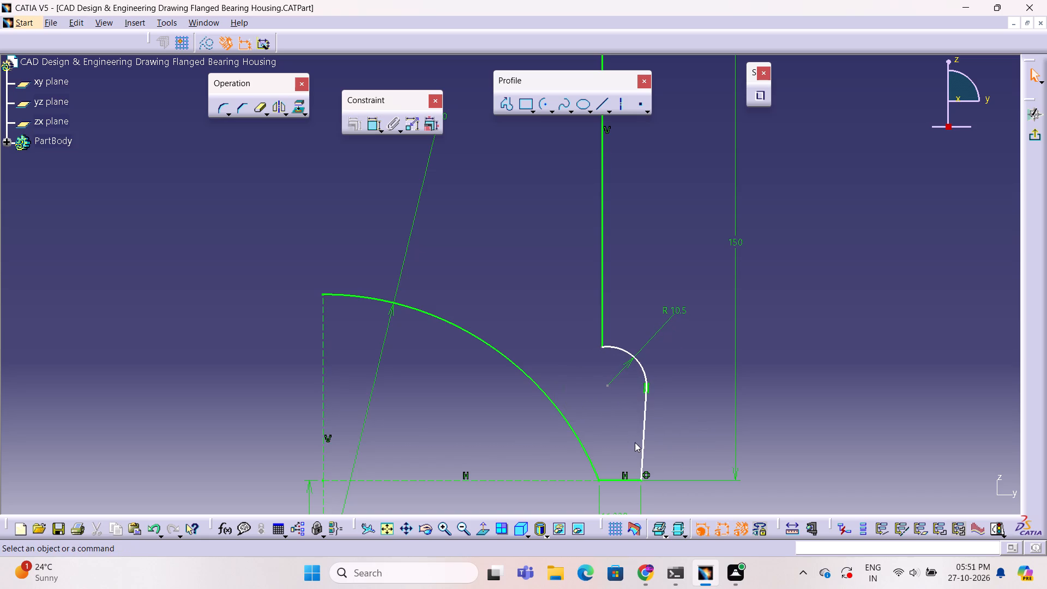
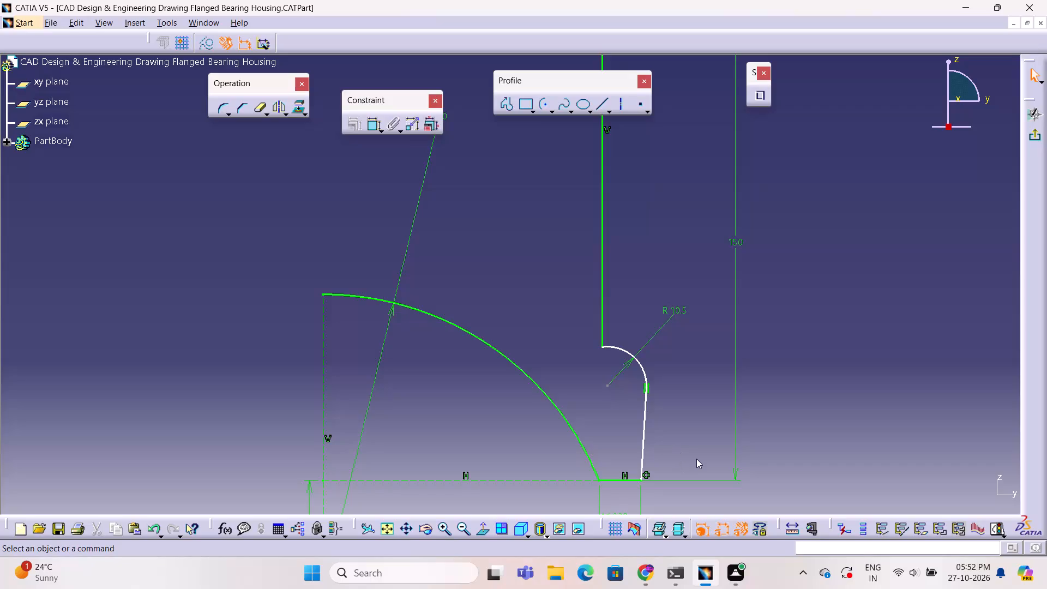
Apply a Vertical constraint to the slanted line below the 10.5 mm corner arc.
click(645, 438)
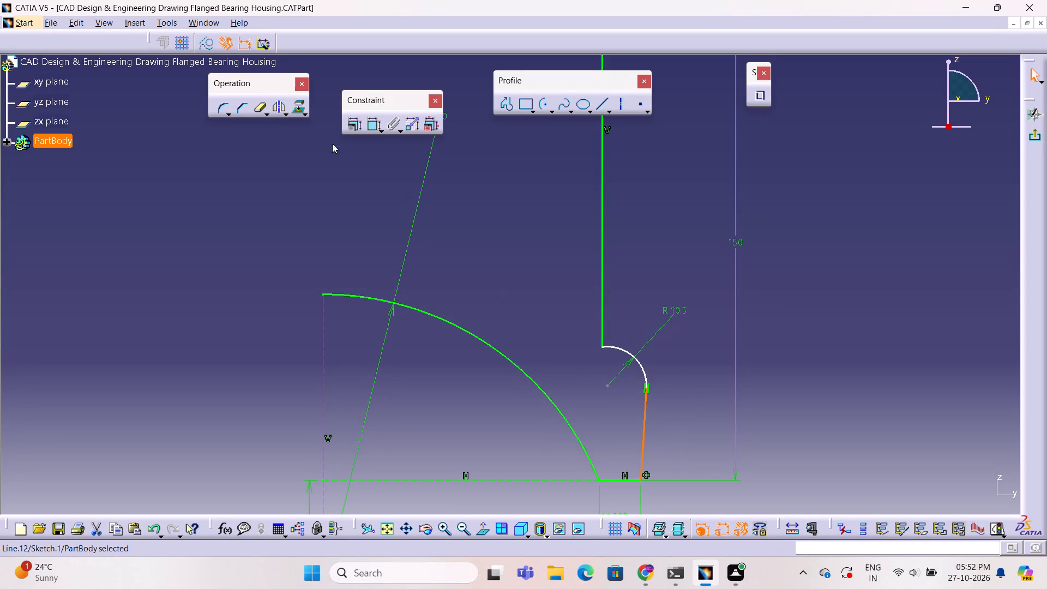
click(356, 123)
double_click(861, 278)
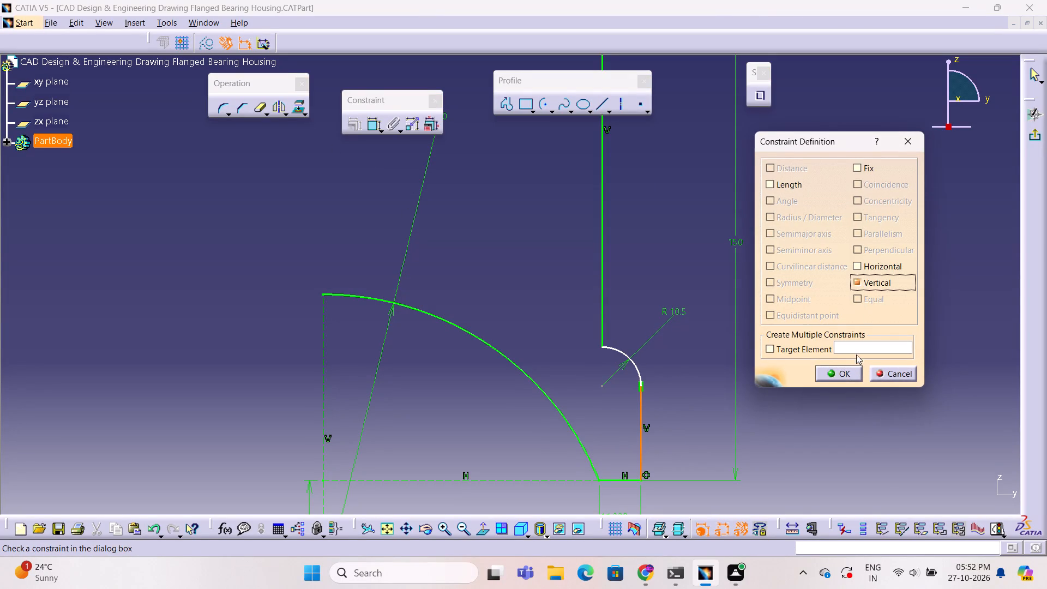
click(852, 375)
click(733, 370)
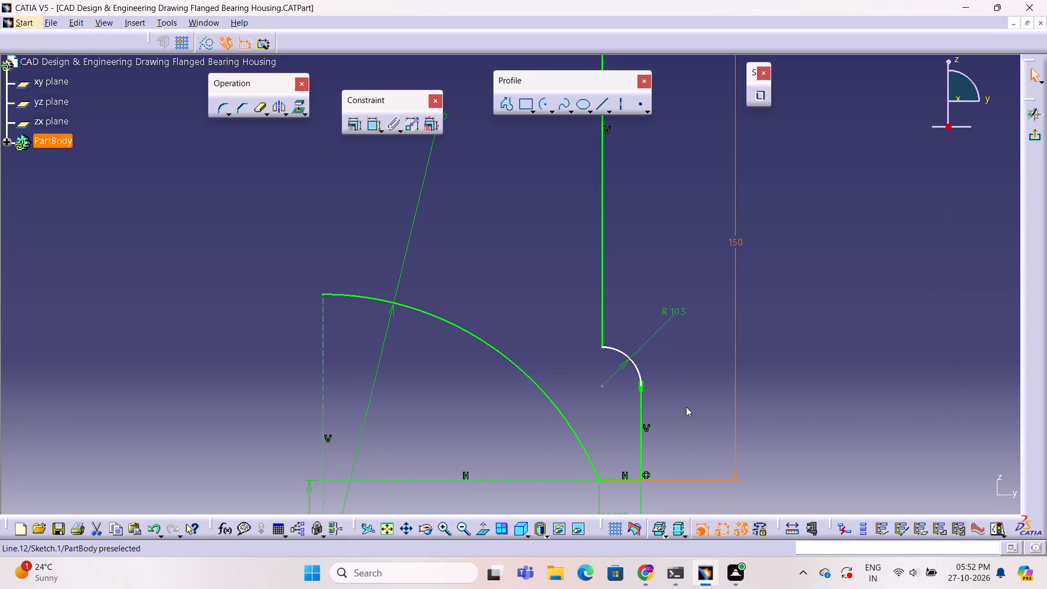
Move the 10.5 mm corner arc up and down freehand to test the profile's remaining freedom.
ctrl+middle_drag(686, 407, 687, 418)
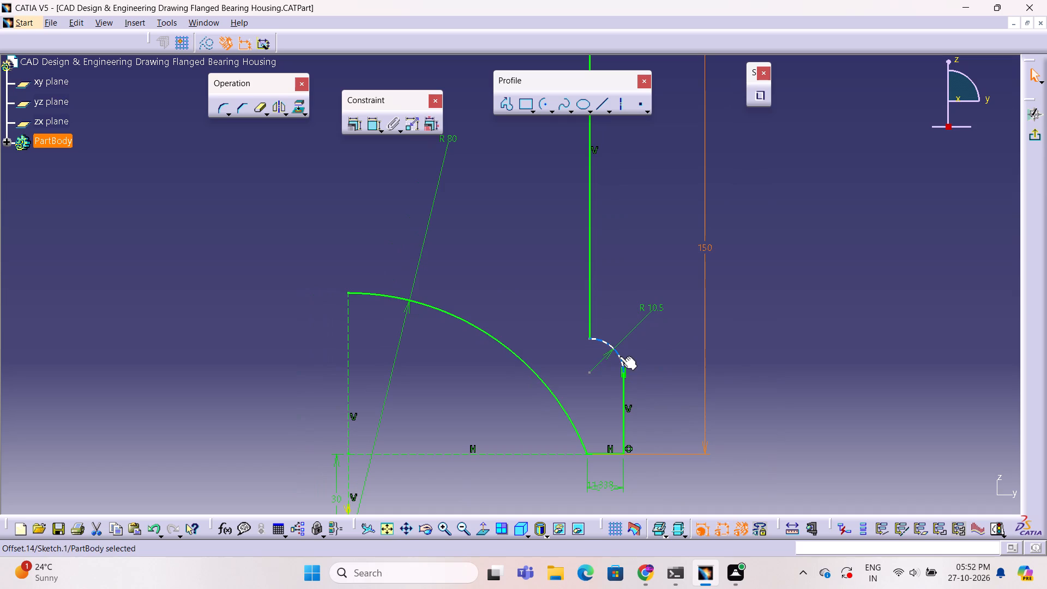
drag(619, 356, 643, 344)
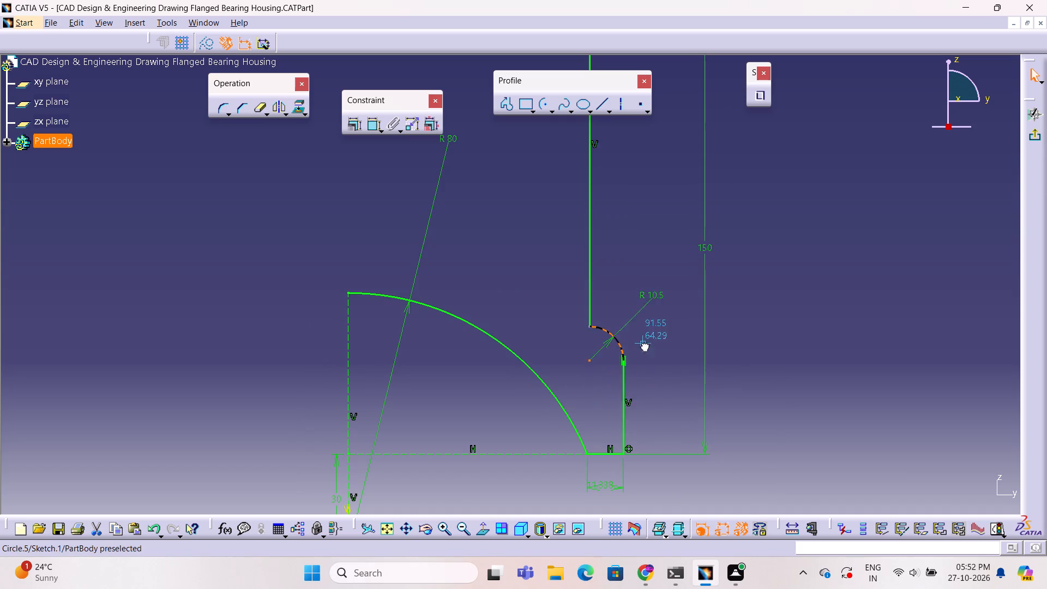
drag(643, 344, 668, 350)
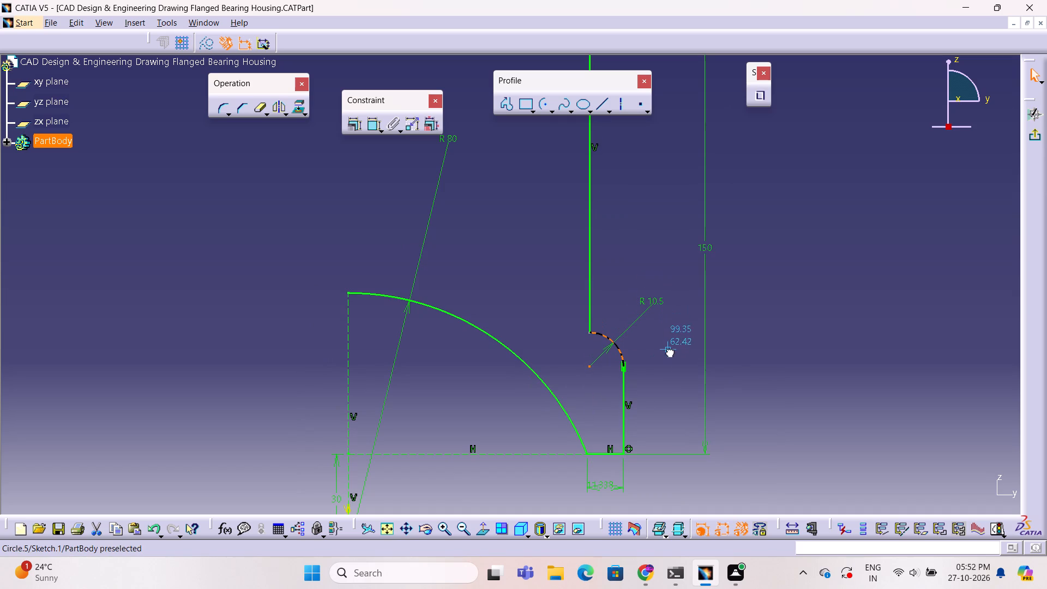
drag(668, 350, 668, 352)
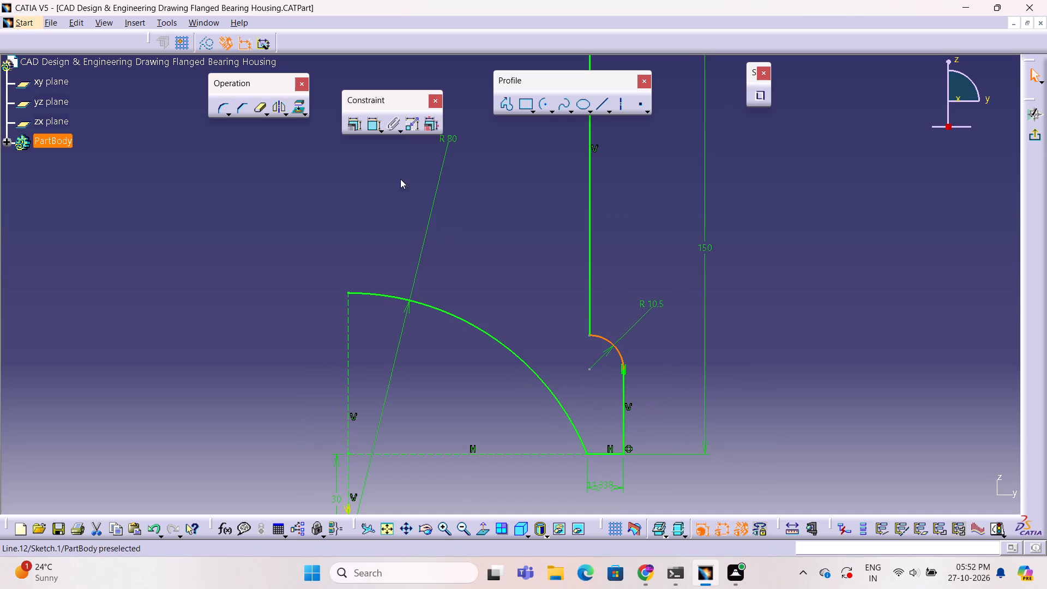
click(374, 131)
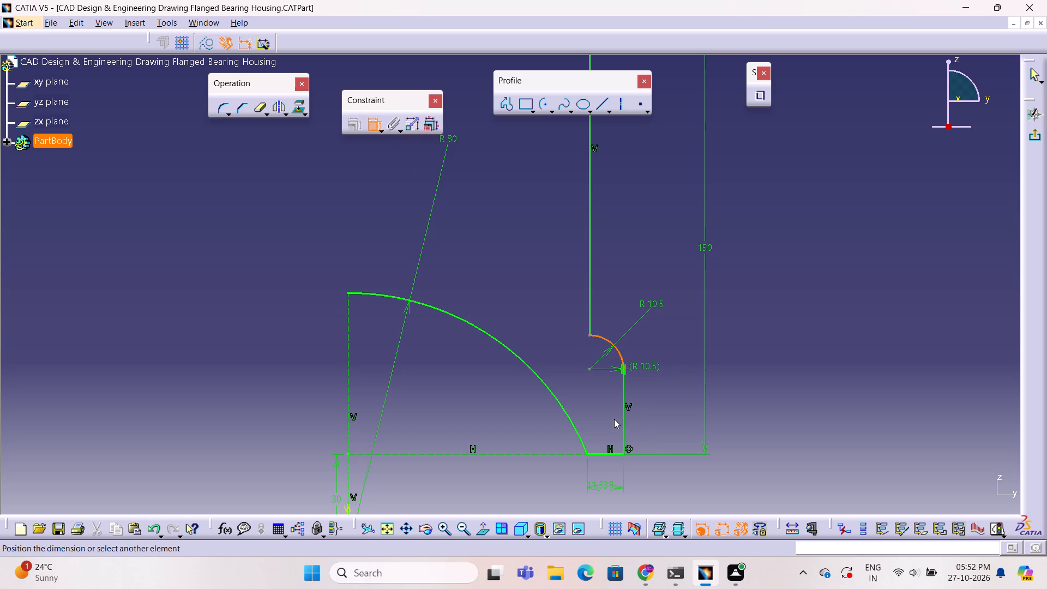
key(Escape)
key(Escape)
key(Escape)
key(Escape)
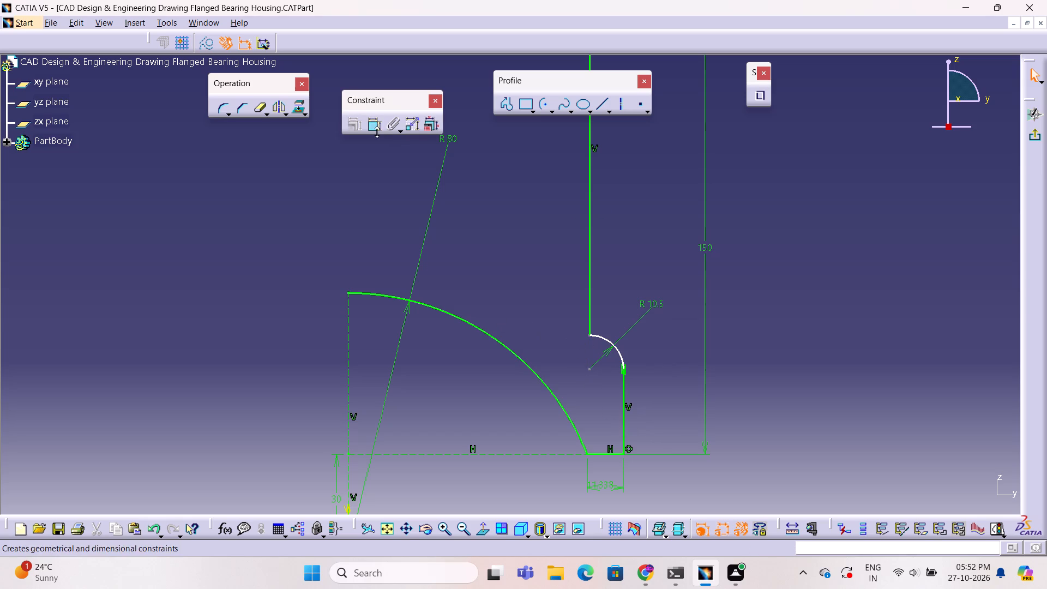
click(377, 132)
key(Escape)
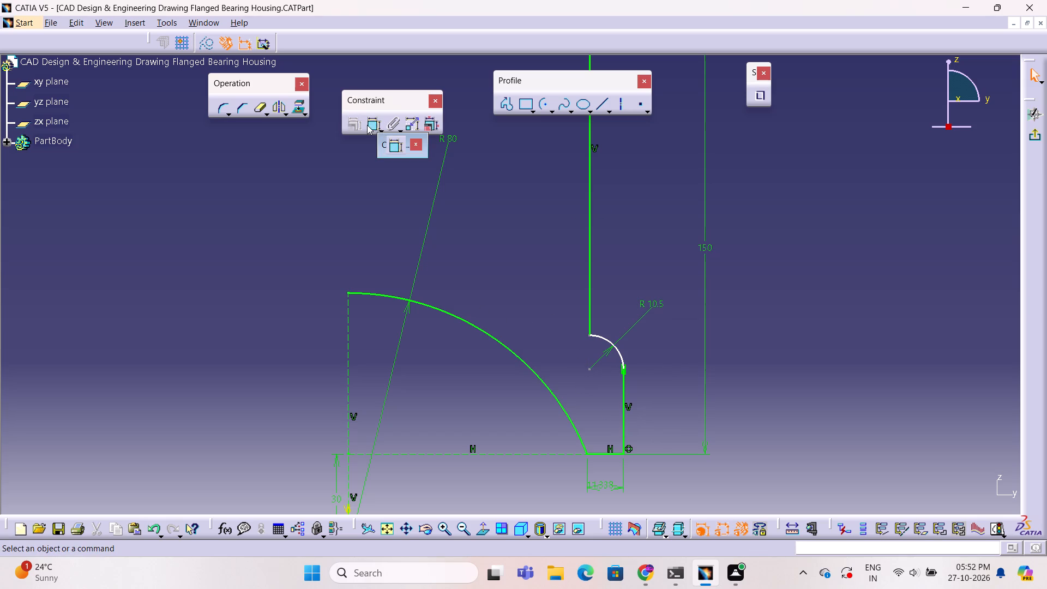
Dimension the vertical line below the 10.5 mm corner arc and set its length to 25 mm.
click(367, 125)
click(374, 122)
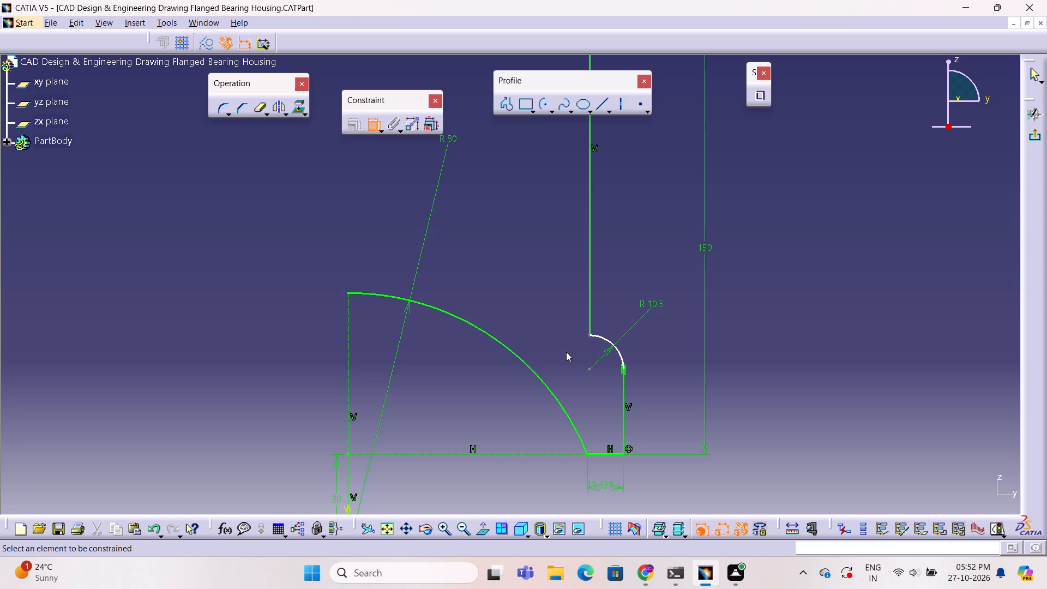
click(623, 392)
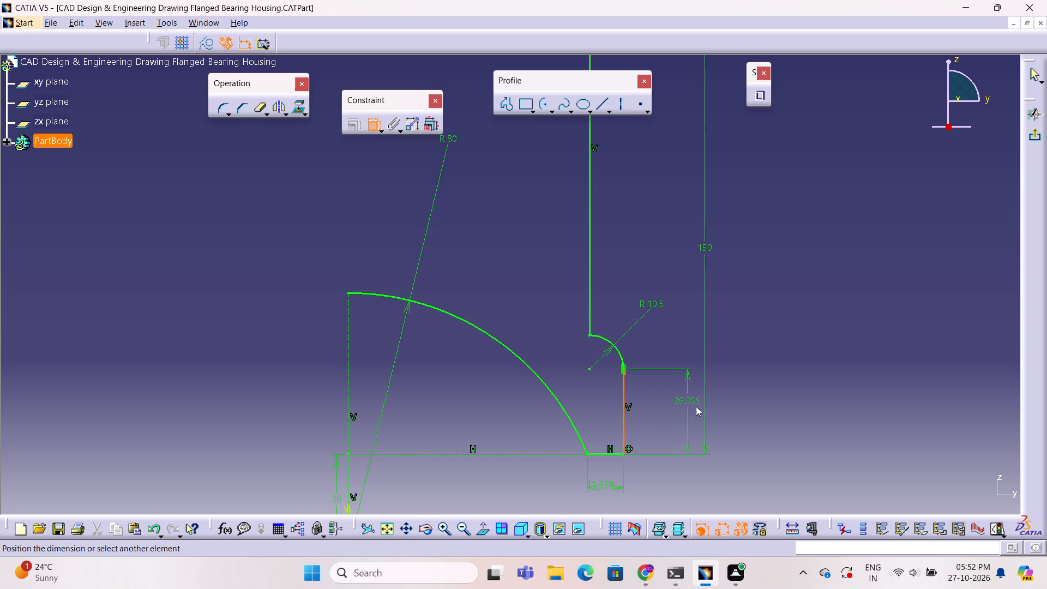
click(696, 406)
double_click(696, 404)
key(2)
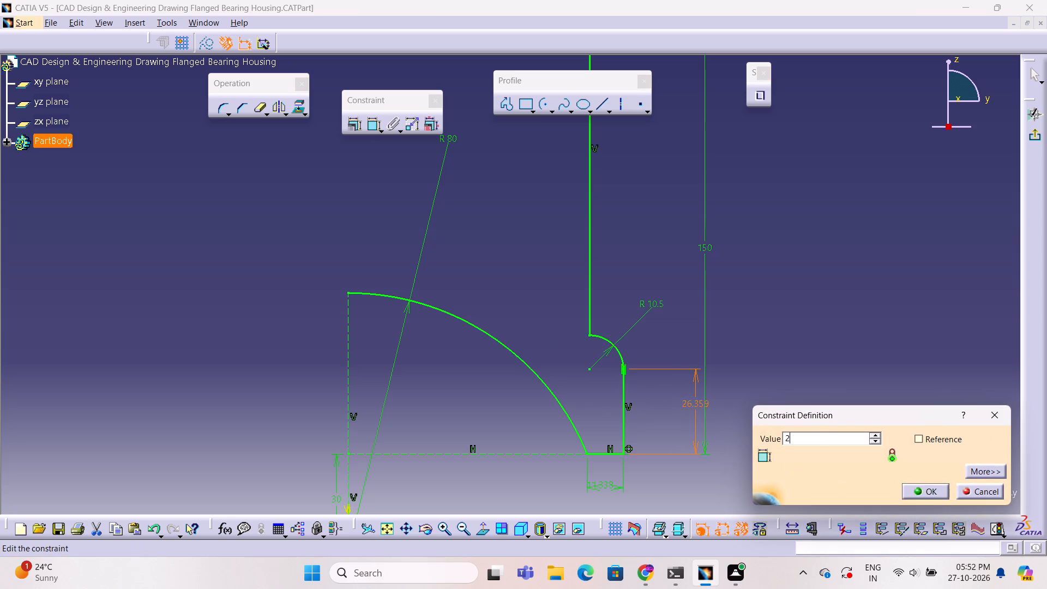
key(5)
double_click(926, 498)
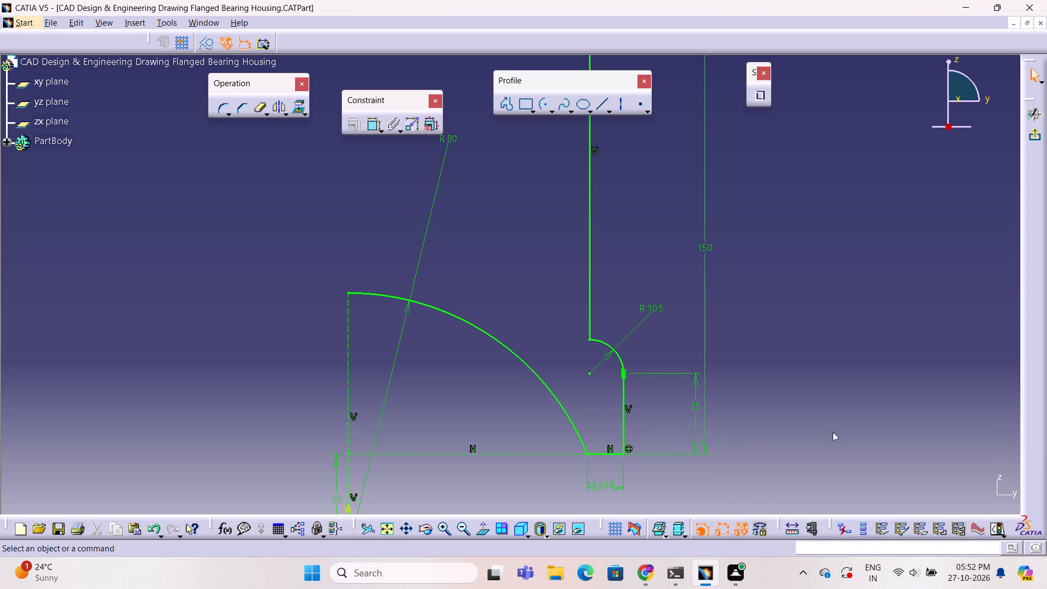
click(834, 363)
Draw a vertical closing profile line from the free end of the 75 mm top line down to the R 80 arc's upper end.
ctrl+middle_drag(676, 271, 647, 352)
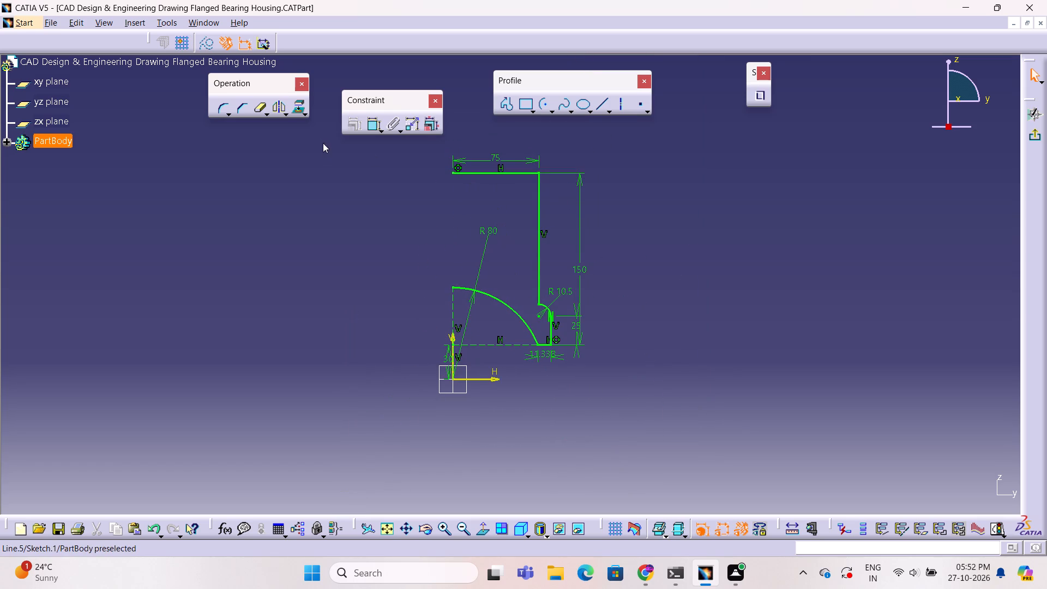
click(509, 106)
click(451, 175)
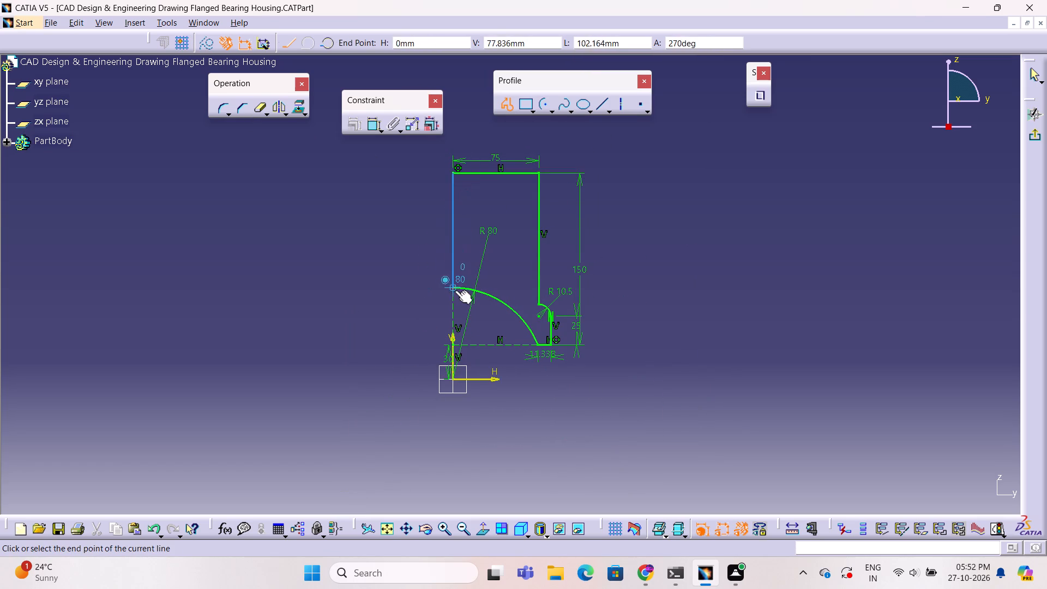
click(454, 287)
key(Escape)
key(Escape)
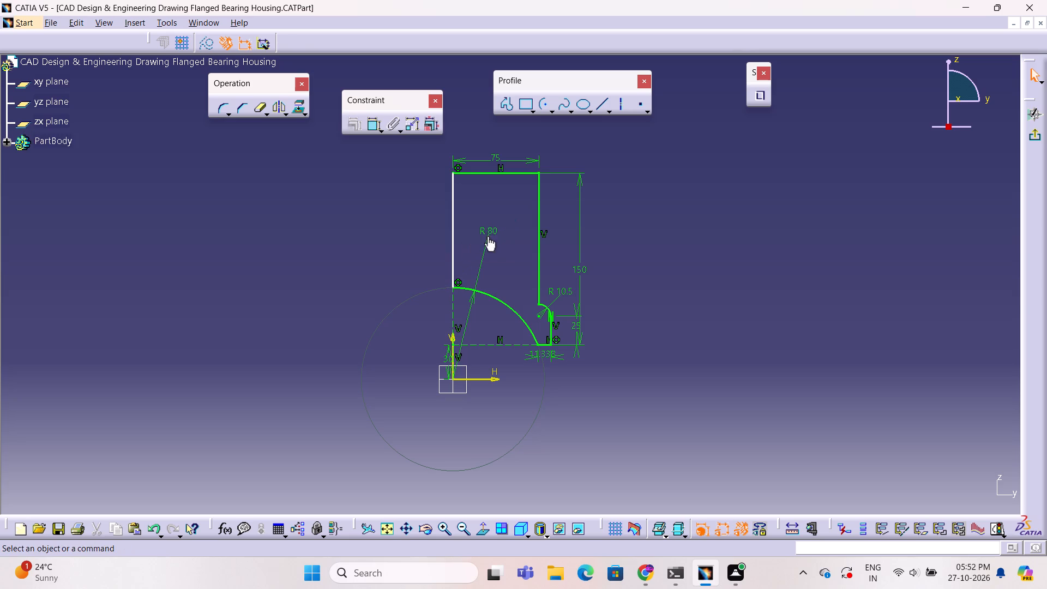
Pull the closing line's lower end slightly along the R 80 arc and make it coincident with the arc's upper endpoint.
drag(452, 253, 466, 239)
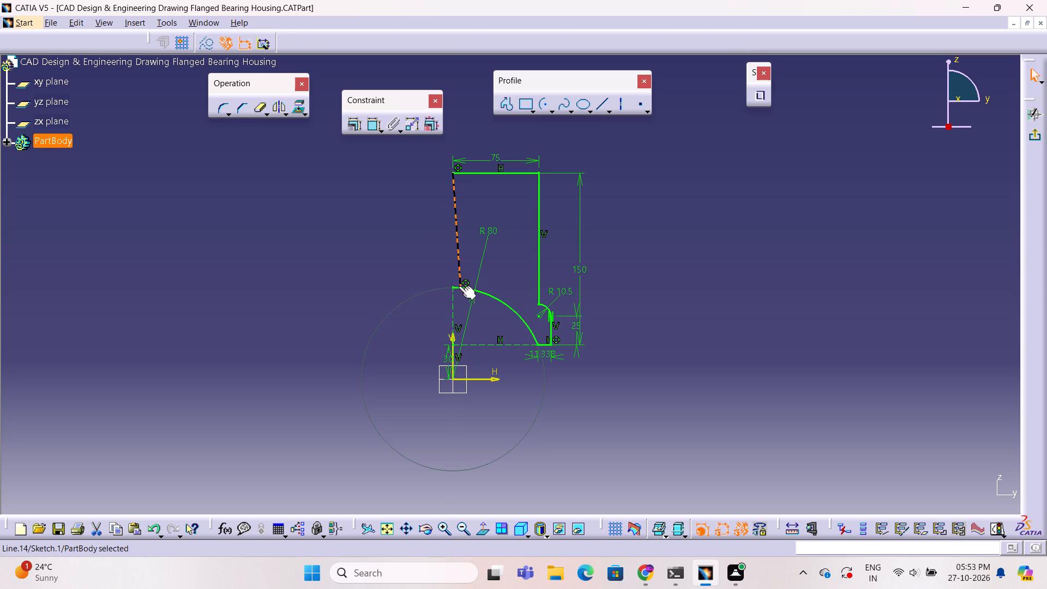
ctrl+click(461, 287)
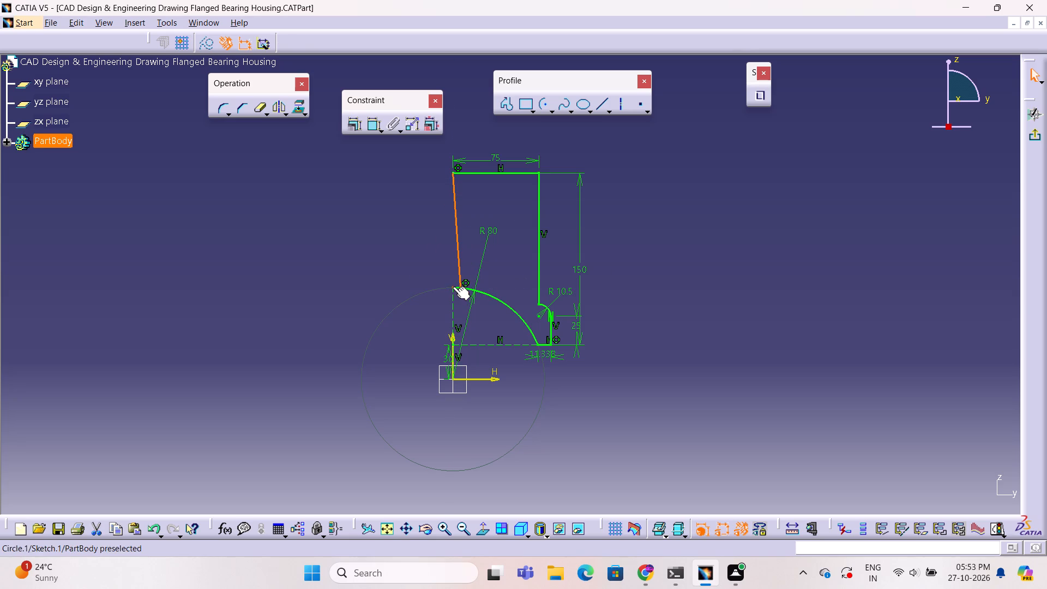
ctrl+double_click(453, 286)
key(Escape)
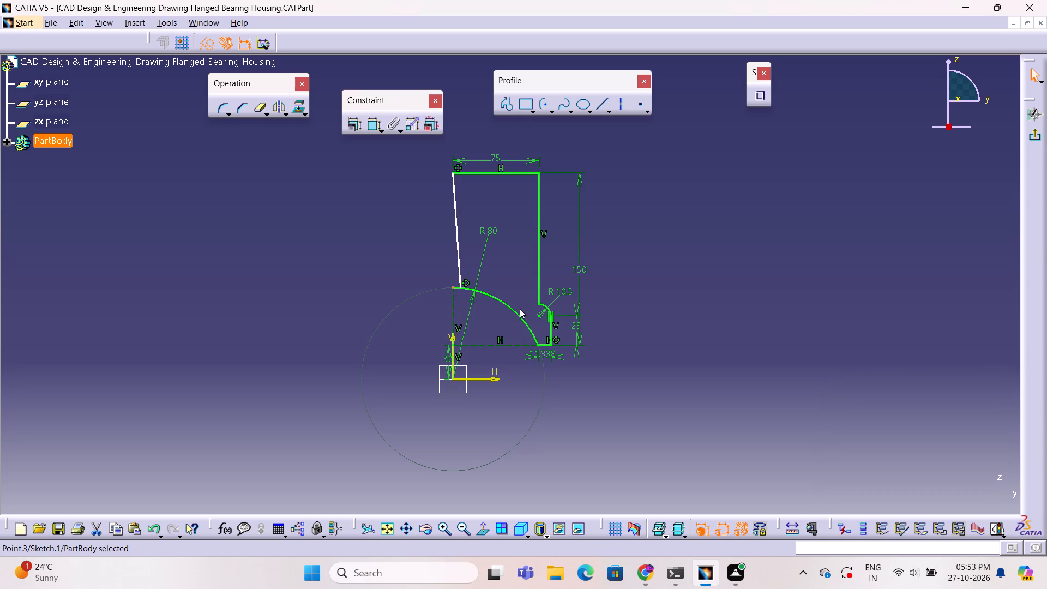
ctrl+middle_drag(519, 300, 512, 250)
key(Escape)
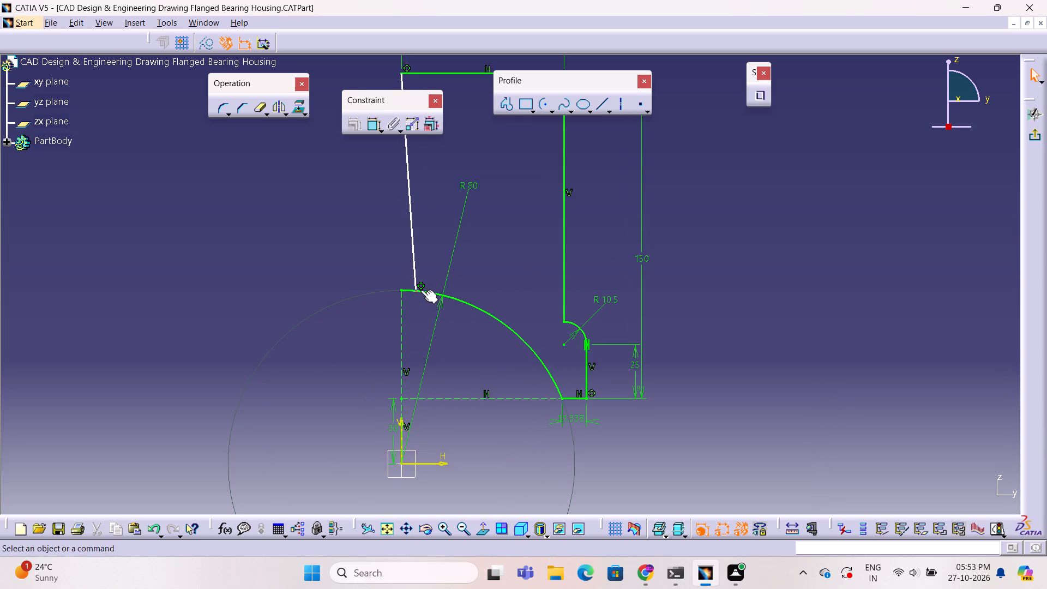
click(416, 291)
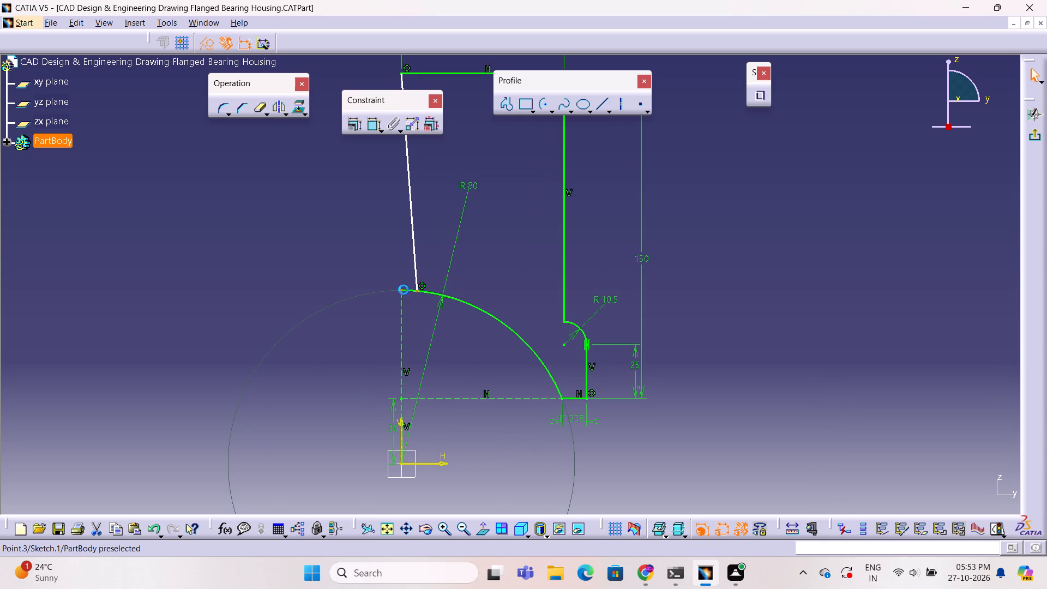
ctrl+click(404, 290)
click(352, 122)
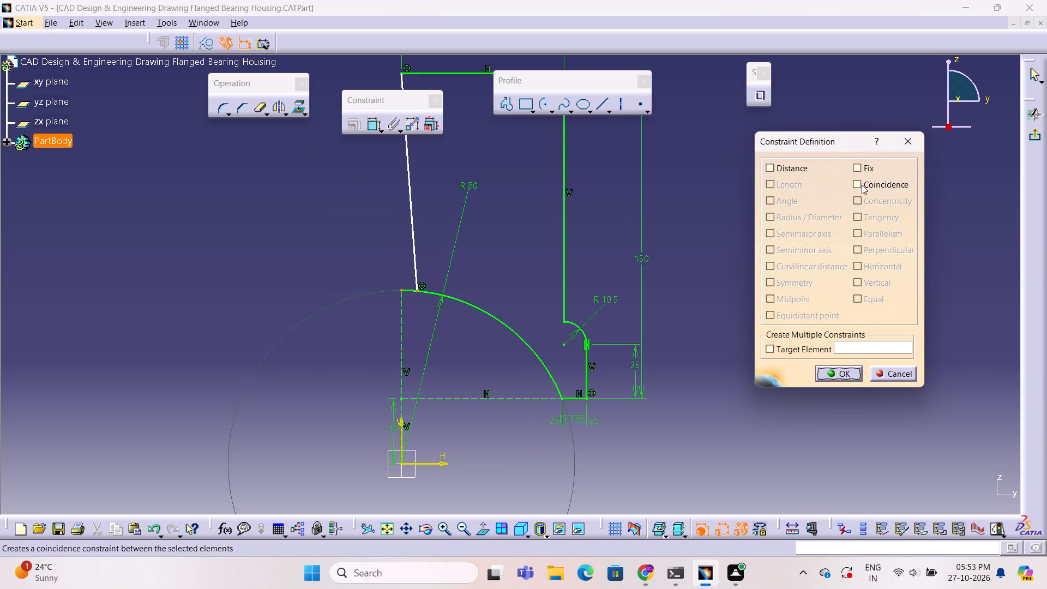
click(856, 182)
click(832, 370)
click(724, 346)
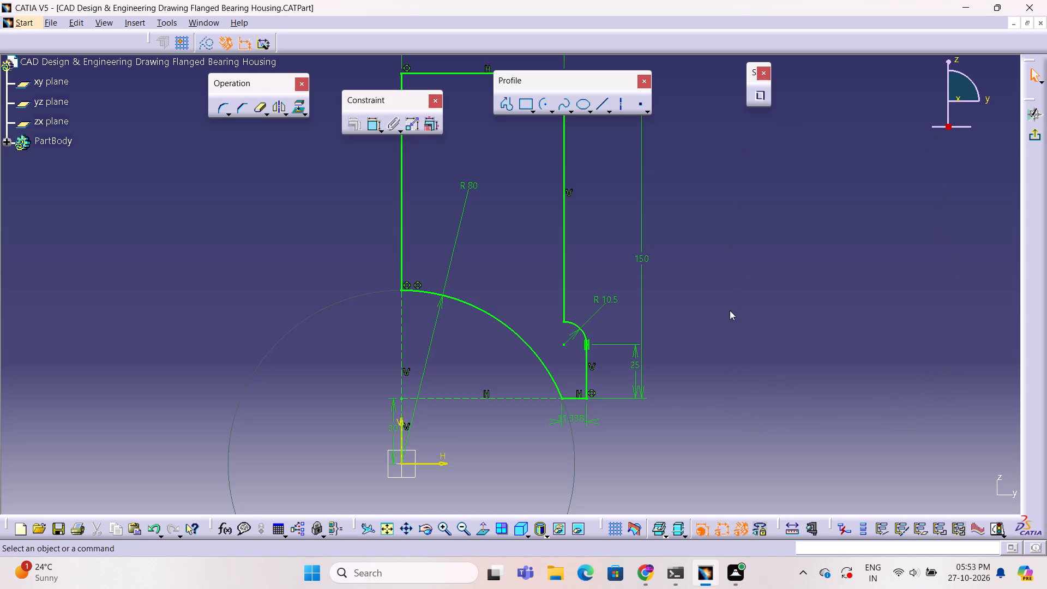
Check the closed half-profile and exit the sketch.
ctrl+middle_drag(730, 300, 724, 347)
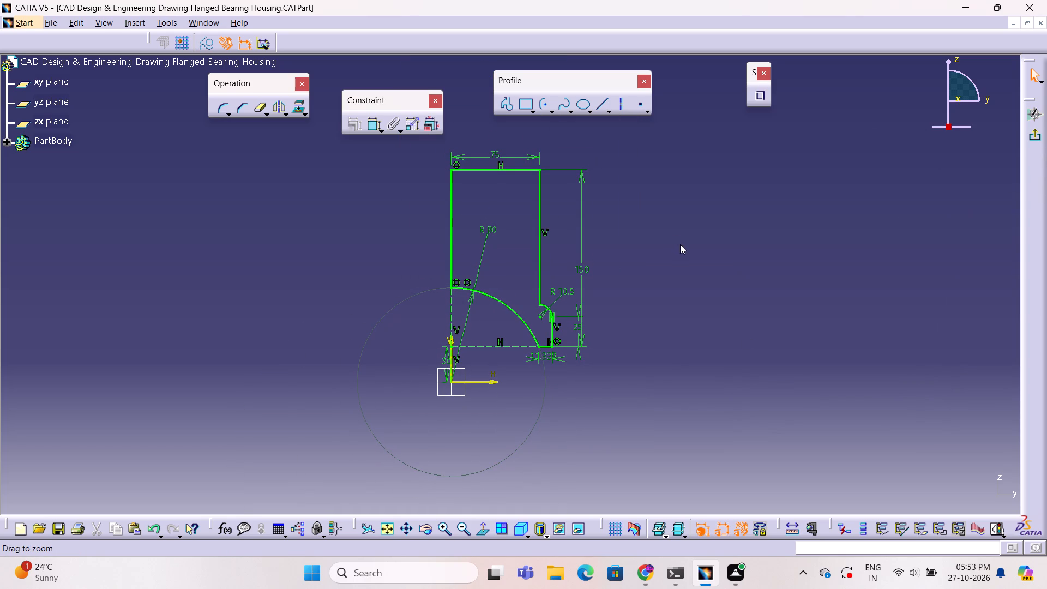
ctrl+middle_drag(573, 335, 585, 265)
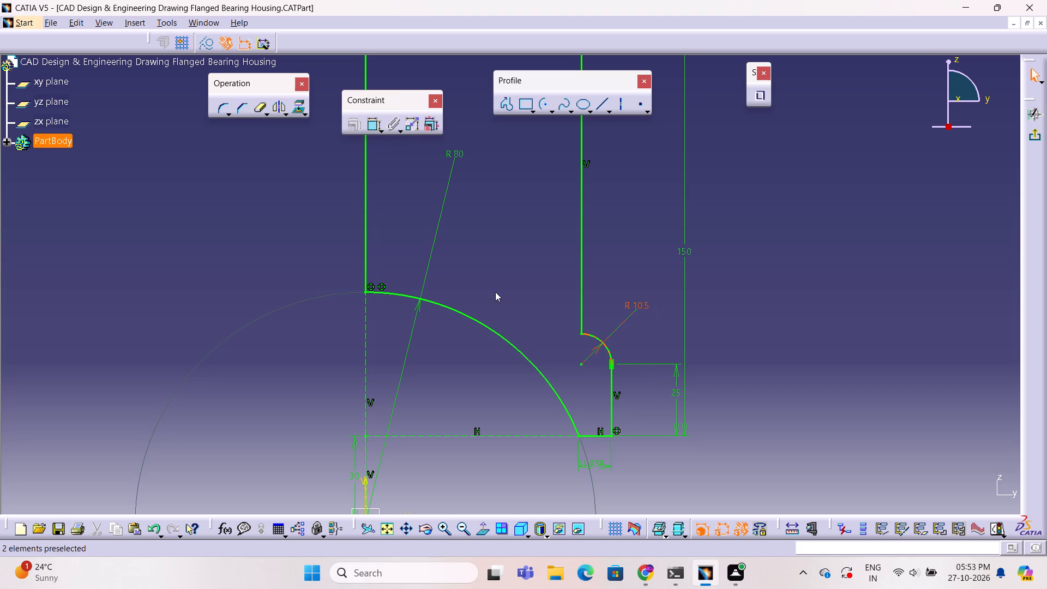
ctrl+middle_drag(463, 212, 460, 265)
click(1036, 134)
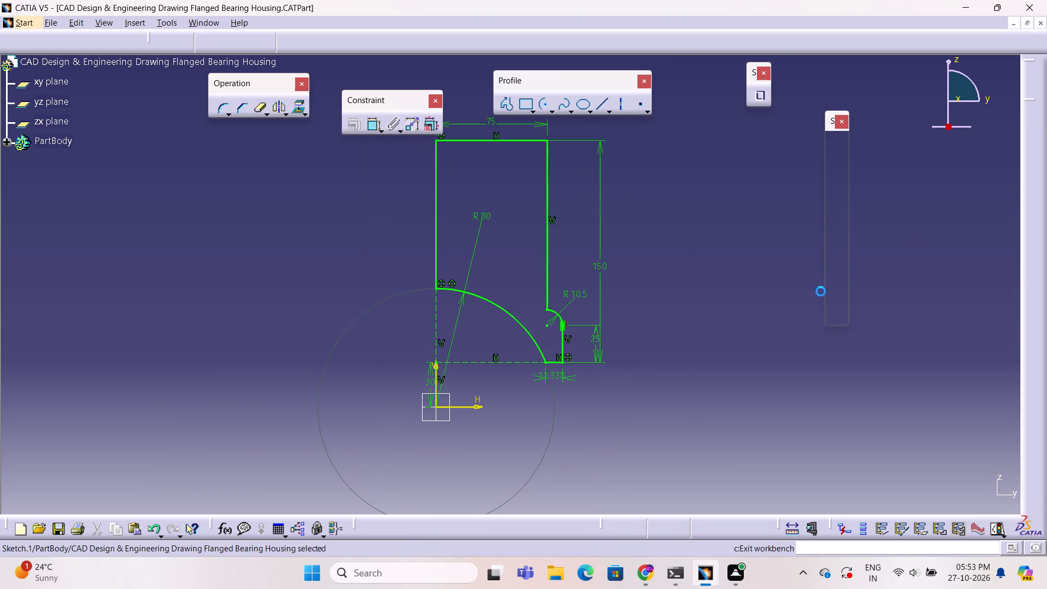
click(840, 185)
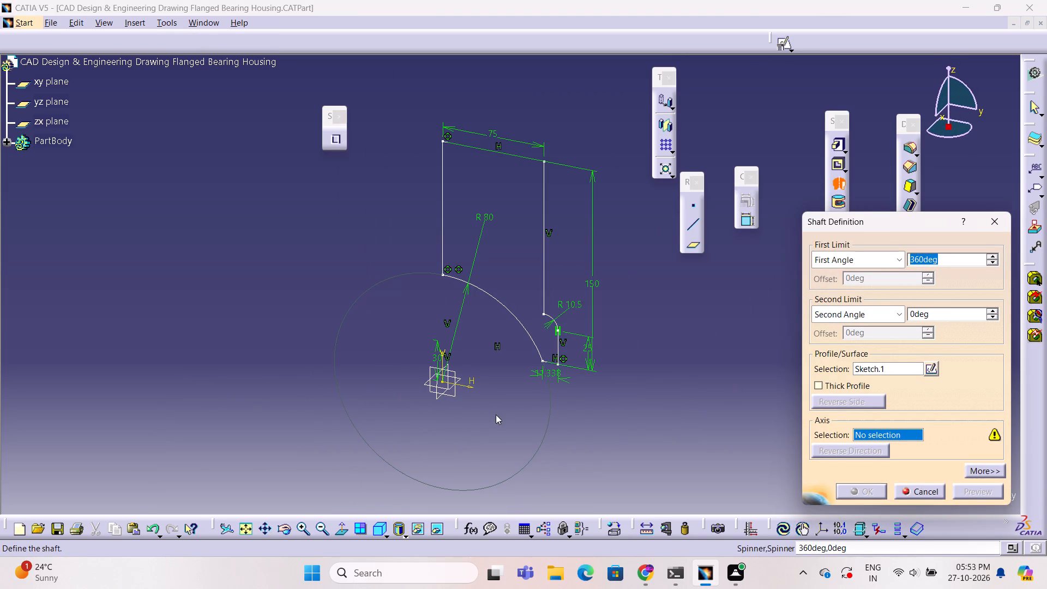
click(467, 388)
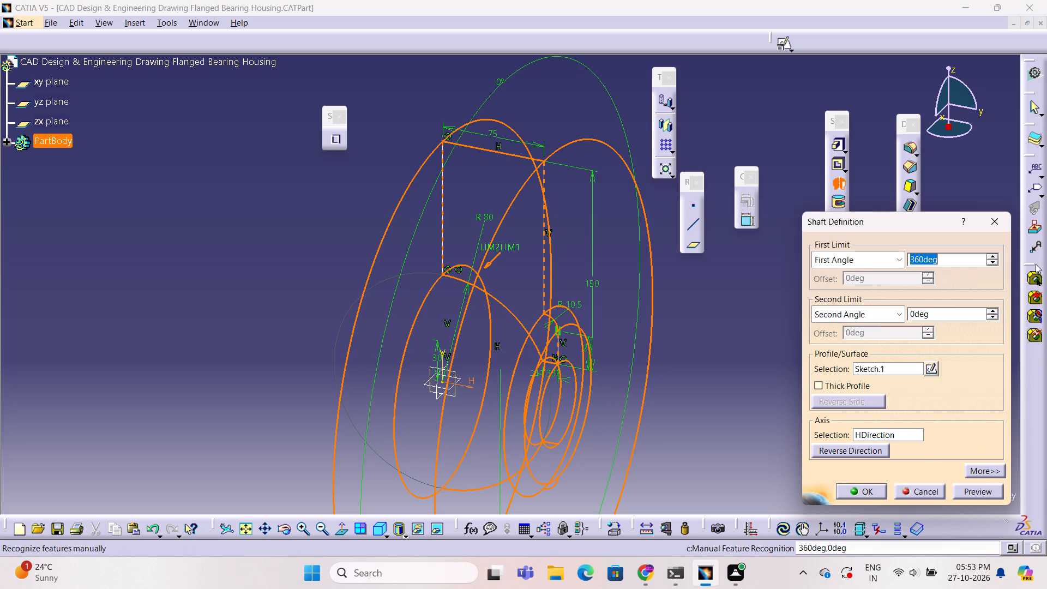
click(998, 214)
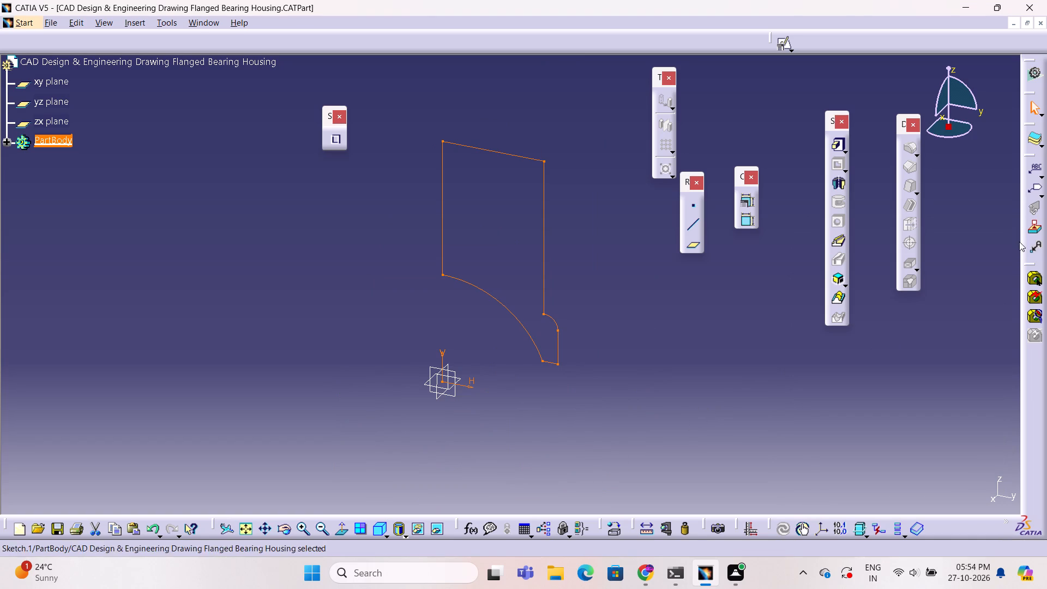
Preview a 360-degree Shaft of the half-profile about the sketch's vertical direction, and close the definition without creating it.
click(839, 184)
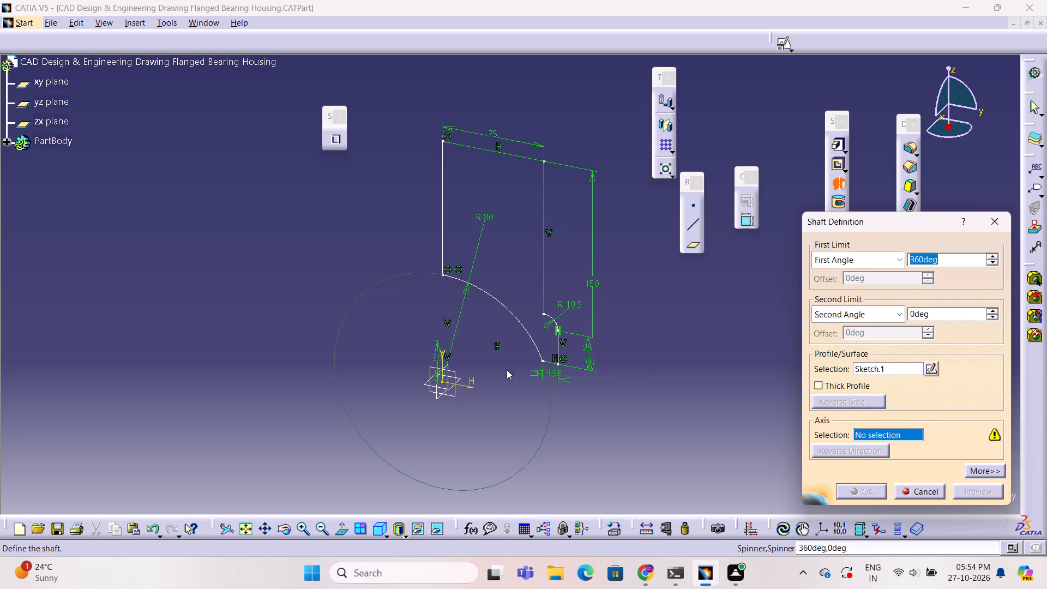
click(442, 354)
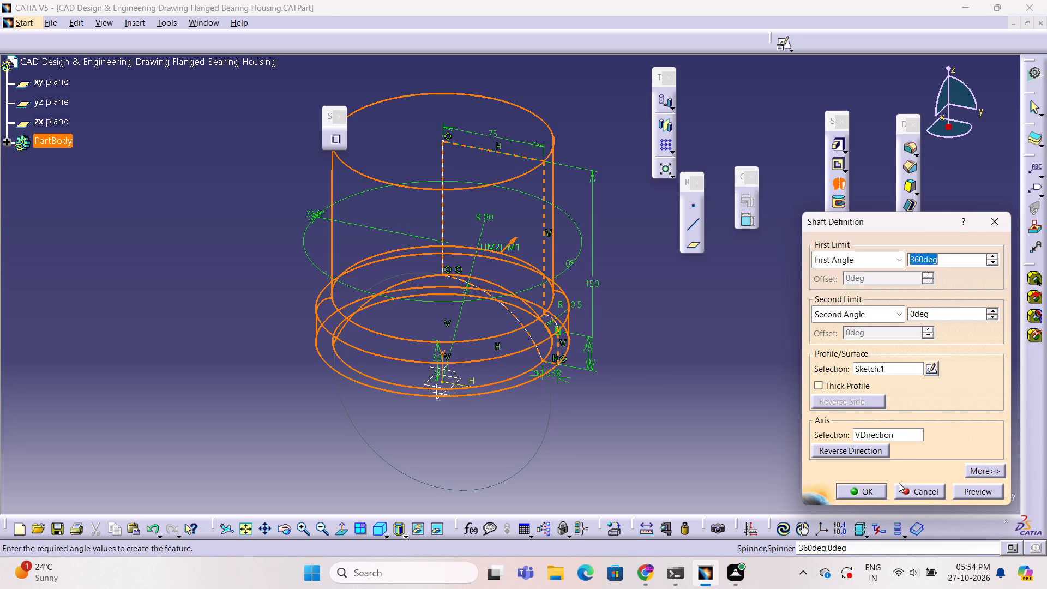
click(964, 491)
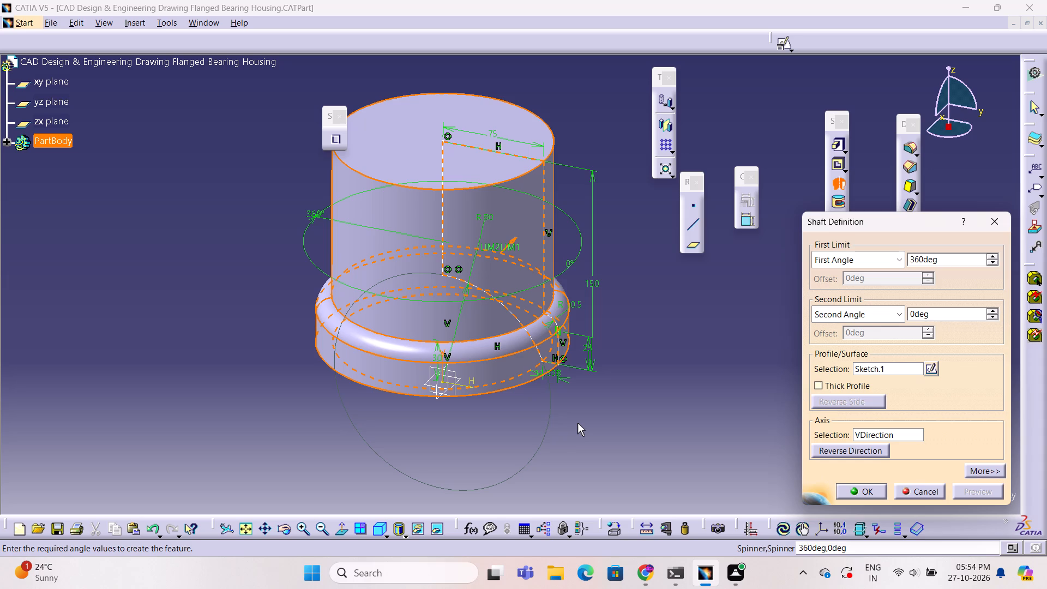
click(1004, 221)
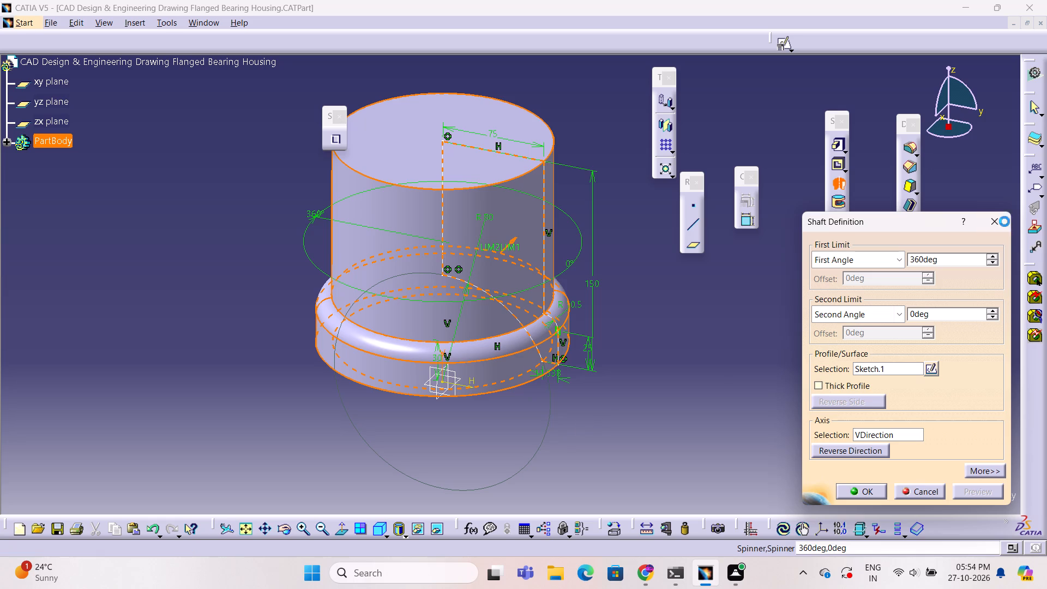
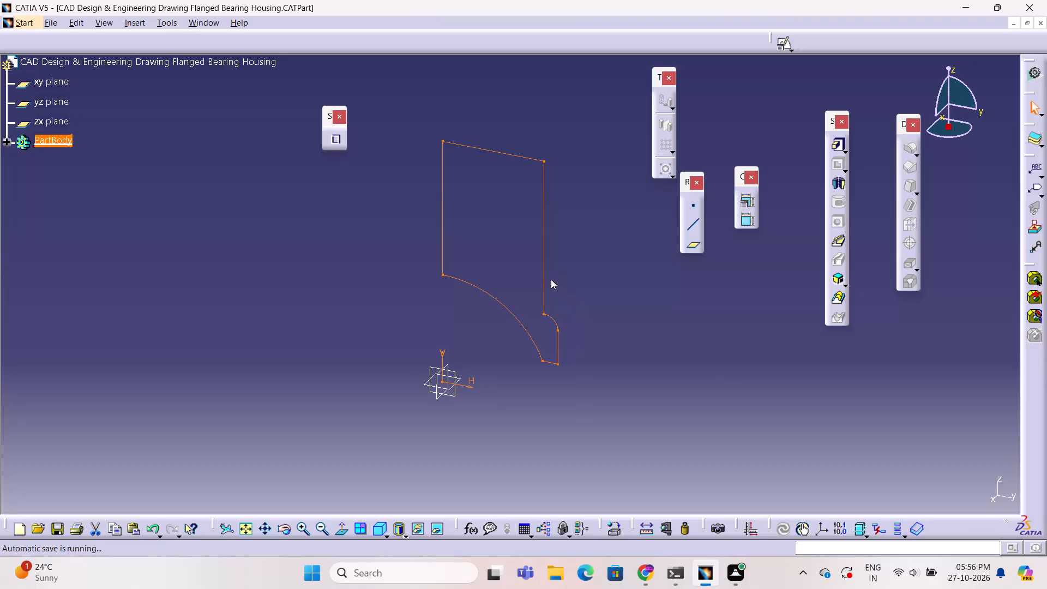
Reopen the half-profile sketch to check its closed outline and dimensions, and exit the sketch without changing it.
triple_click(543, 290)
click(543, 290)
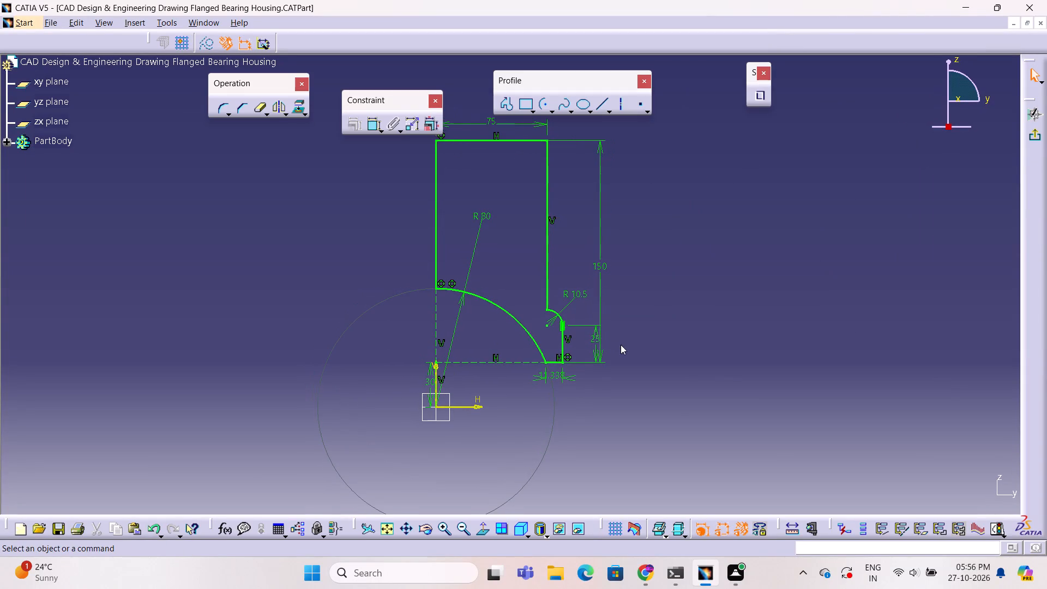
middle_drag(643, 303, 650, 328)
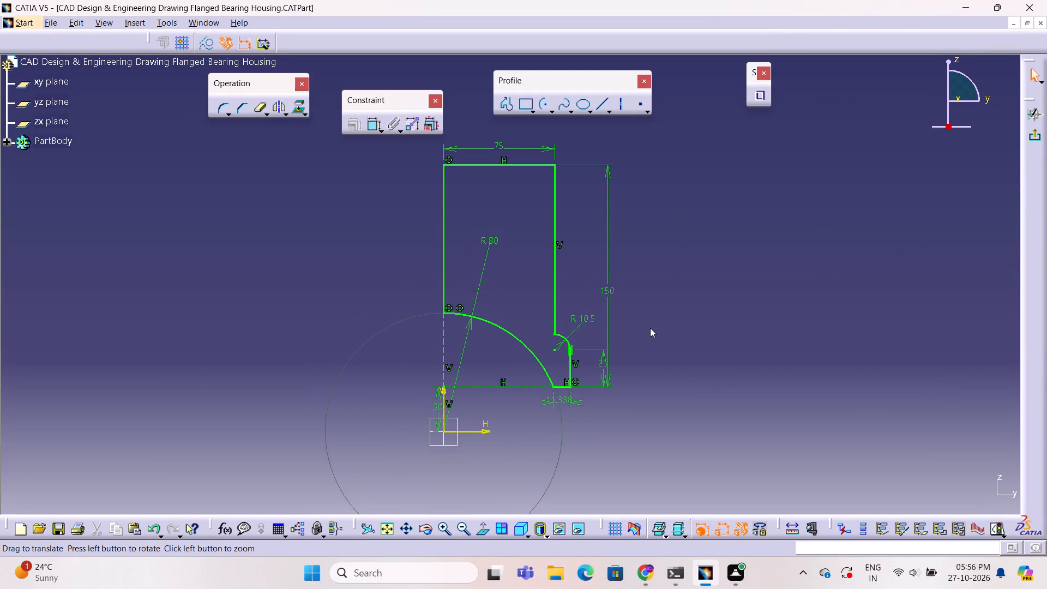
double_click(1042, 134)
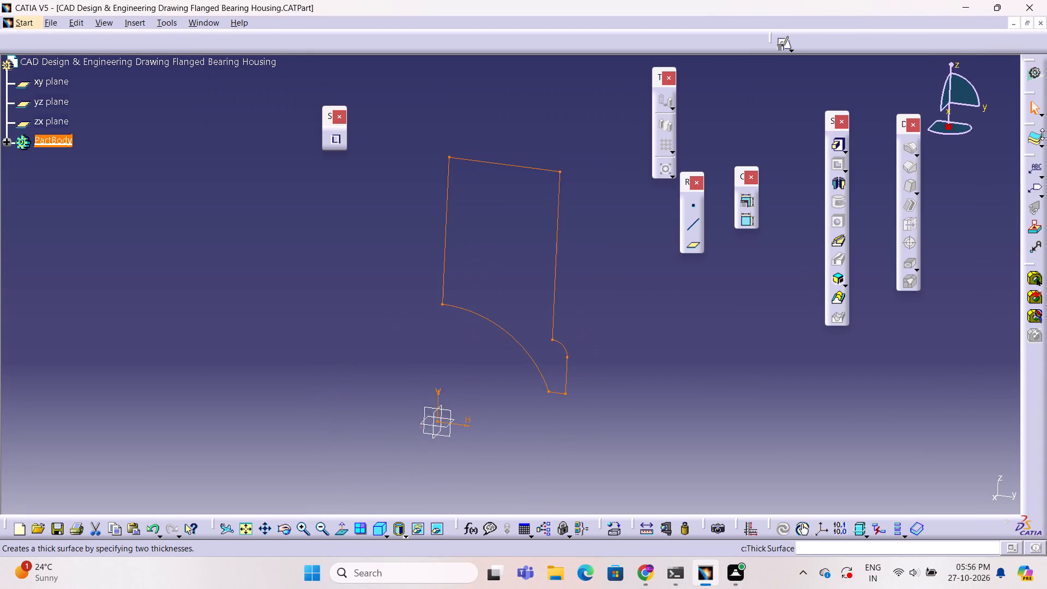
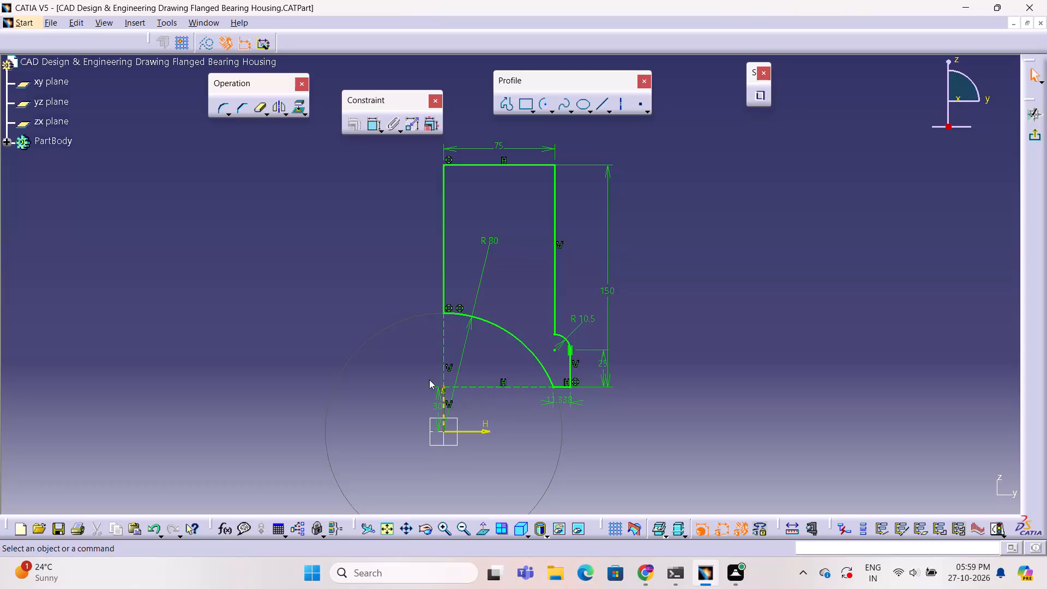
Reposition the vertical 30 offset dimension between the sketch origin and the dashed base line outside the R 80 construction circle, away from the profile.
drag(441, 389, 316, 392)
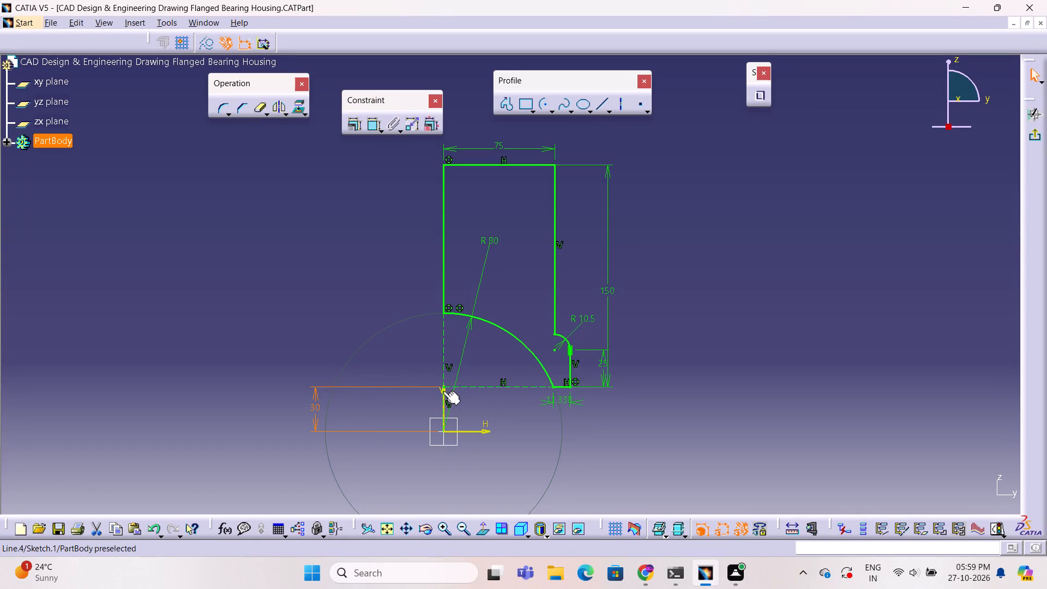
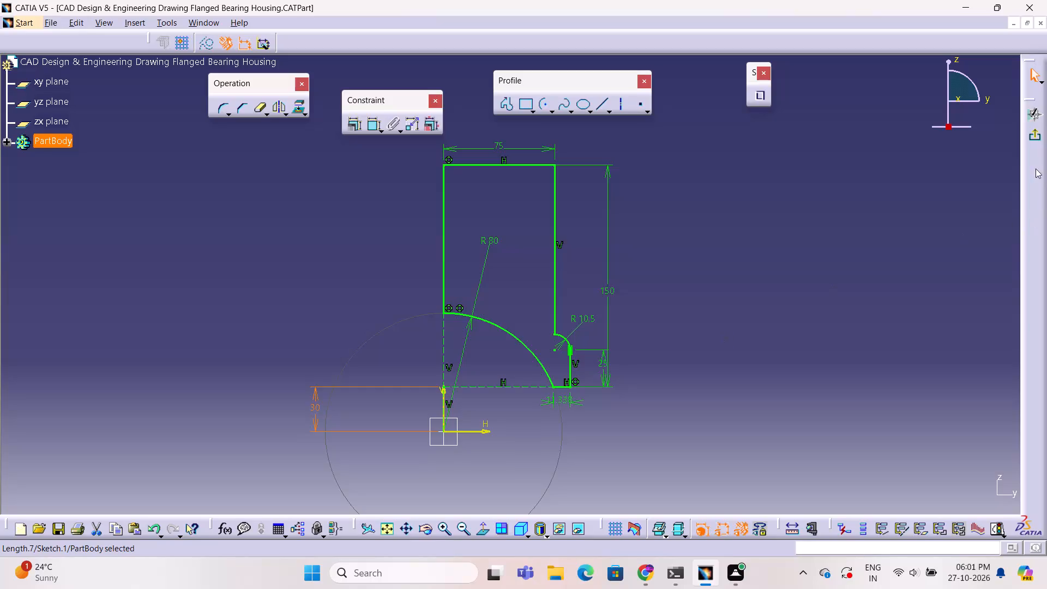
Exit the sketch of the housing half-profile and return to the 3D part.
click(1037, 135)
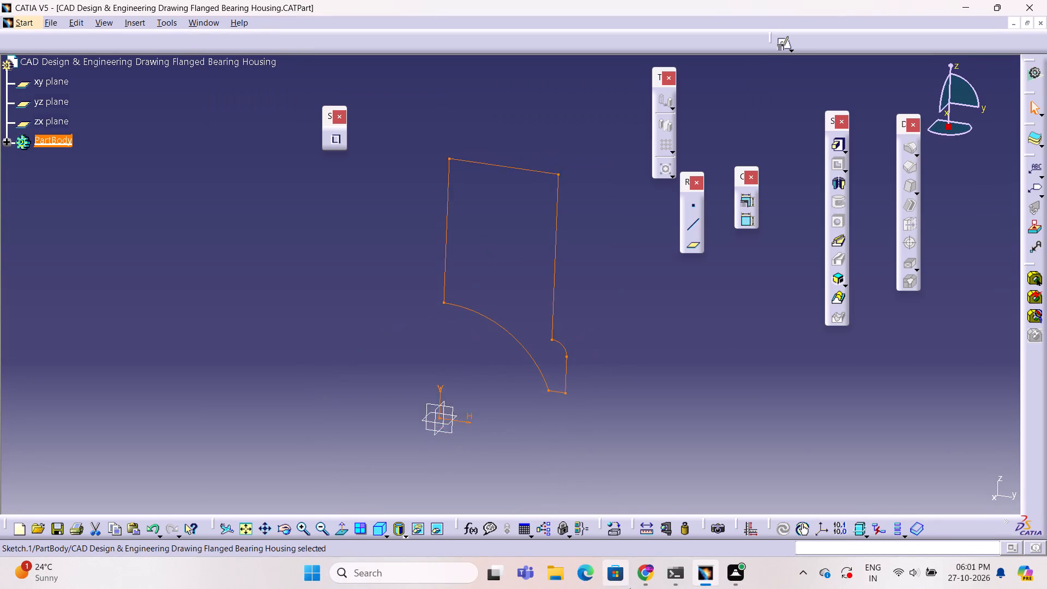
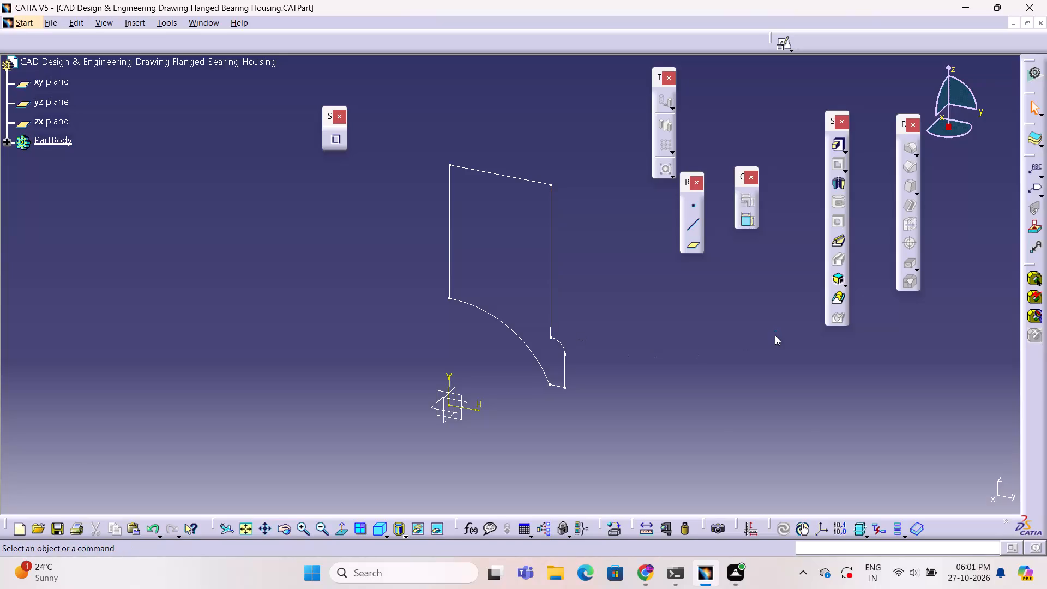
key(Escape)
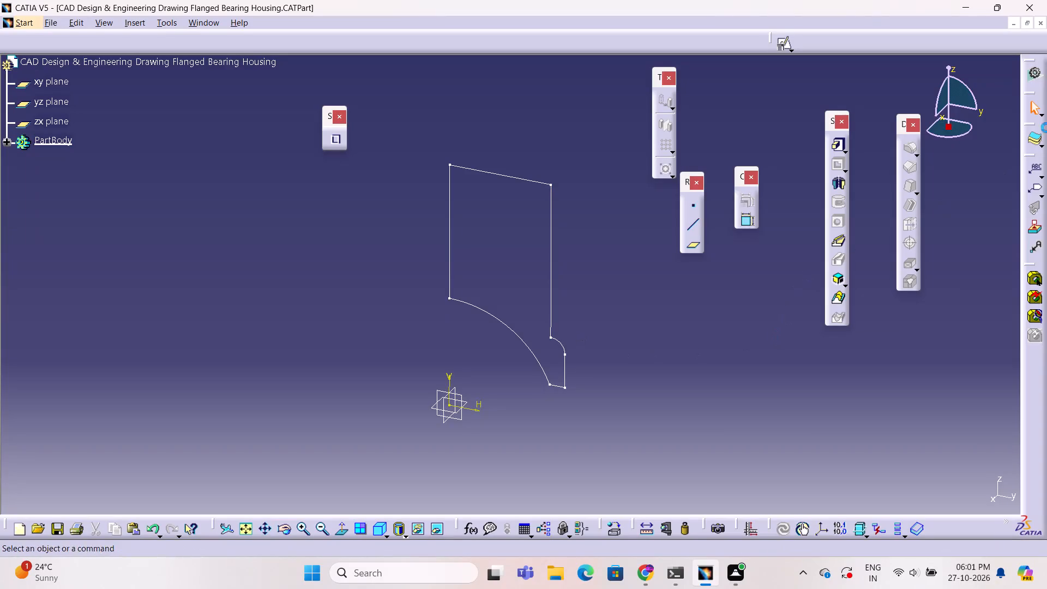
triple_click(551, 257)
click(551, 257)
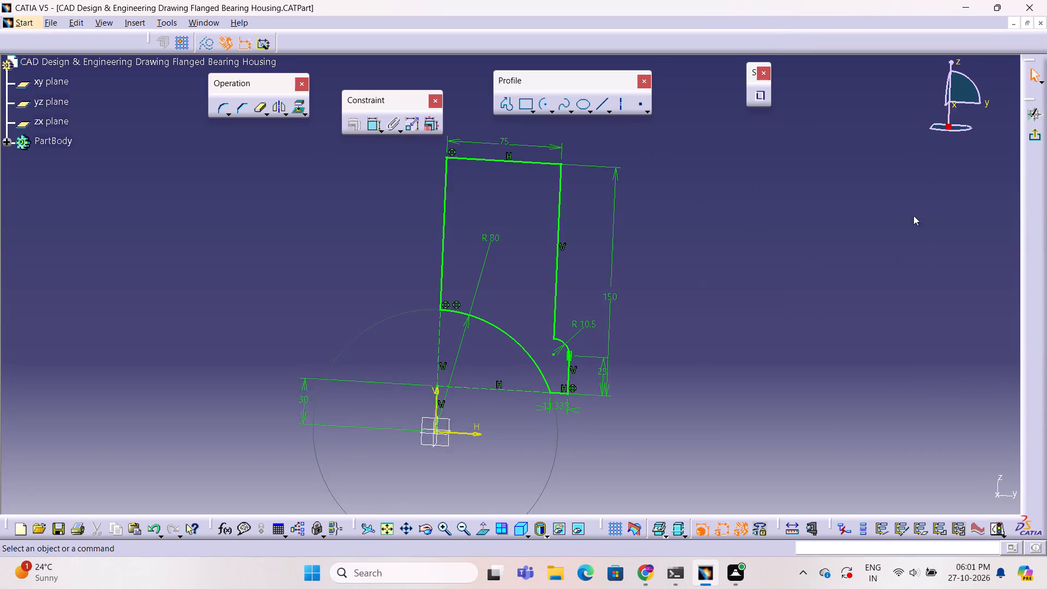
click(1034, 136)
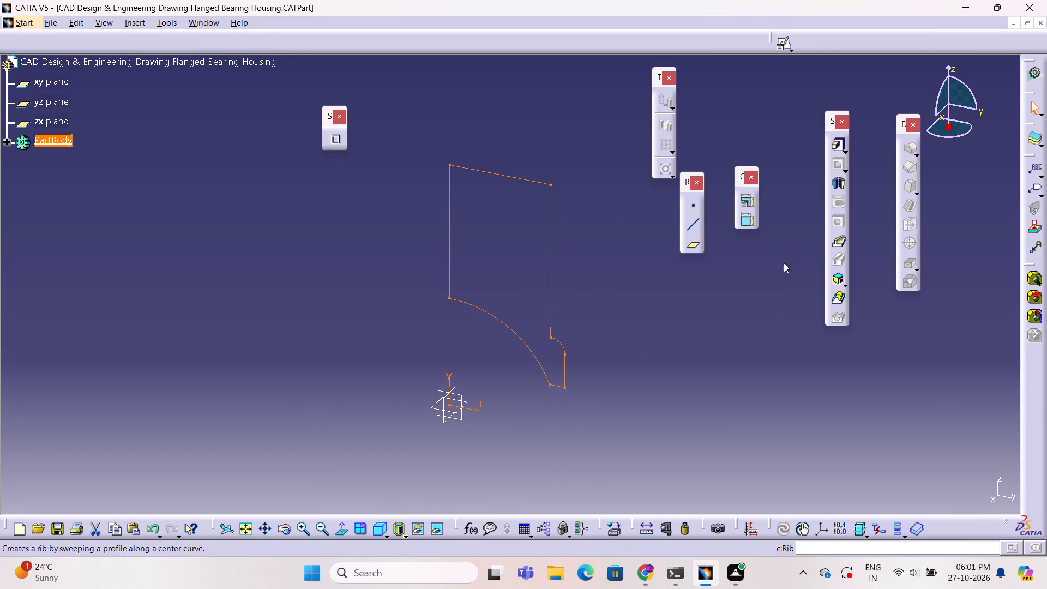
Revolve the half-profile sketch 360 degrees about its vertical axis with Shaft to create the solid body.
click(839, 184)
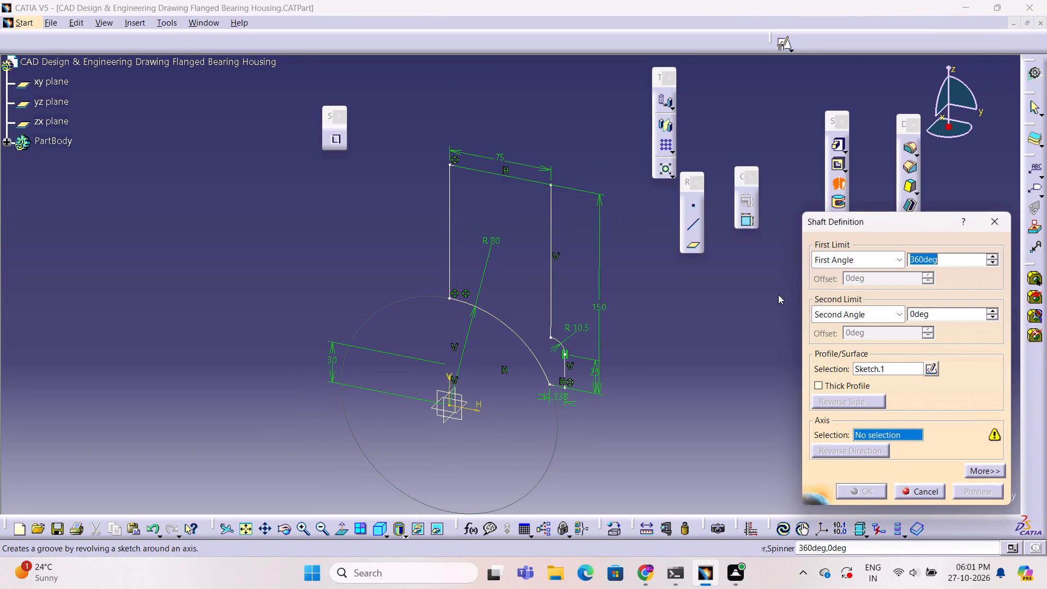
click(449, 378)
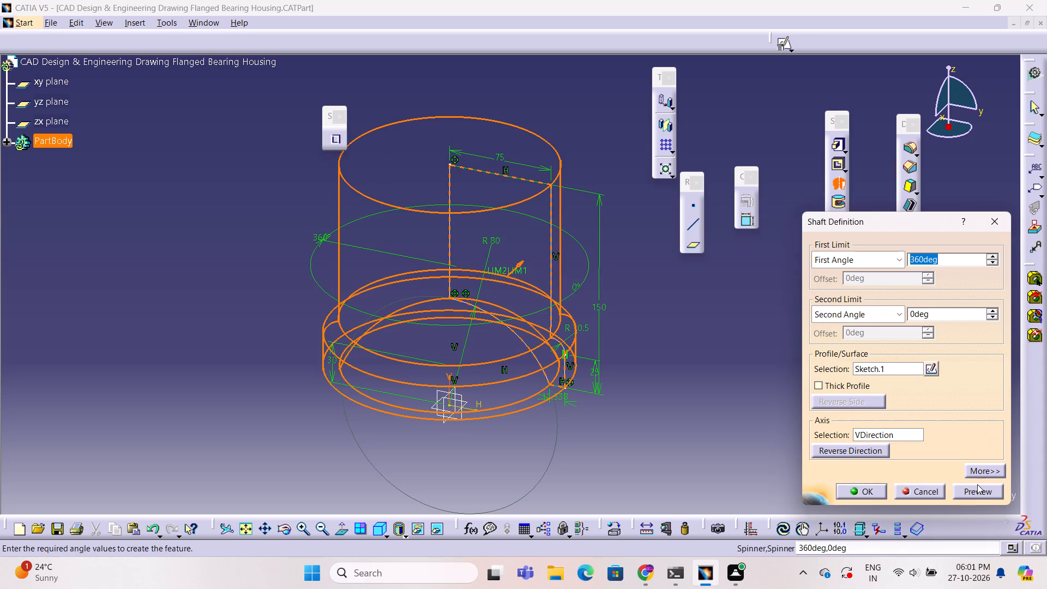
click(973, 490)
click(866, 489)
click(588, 418)
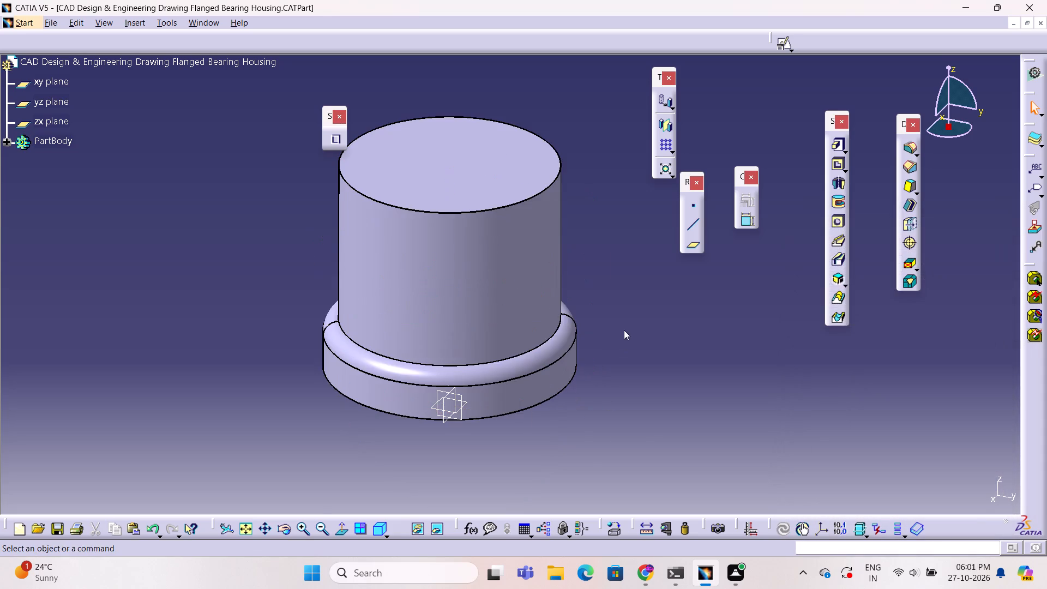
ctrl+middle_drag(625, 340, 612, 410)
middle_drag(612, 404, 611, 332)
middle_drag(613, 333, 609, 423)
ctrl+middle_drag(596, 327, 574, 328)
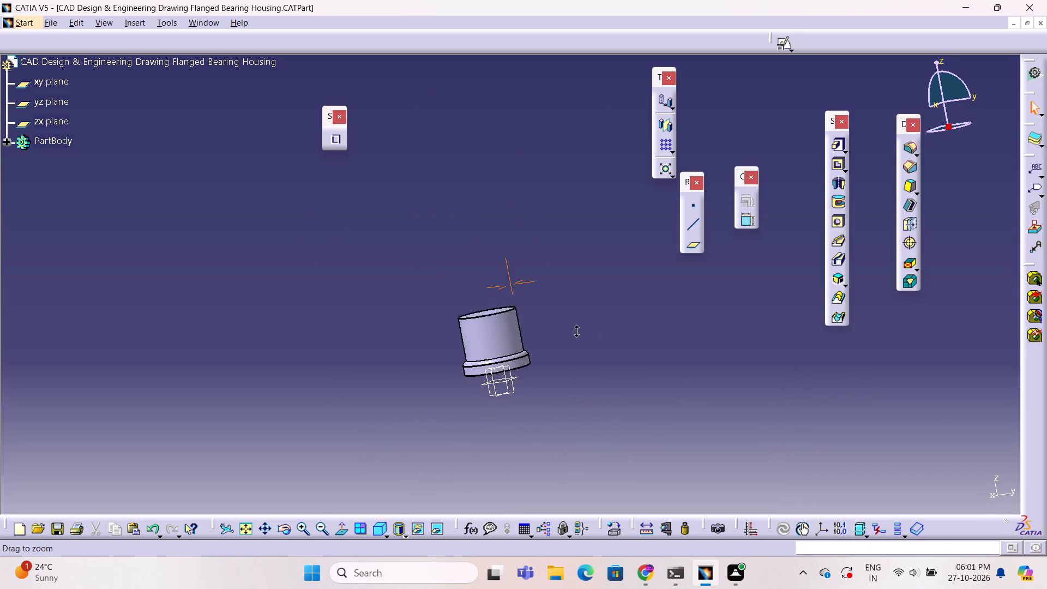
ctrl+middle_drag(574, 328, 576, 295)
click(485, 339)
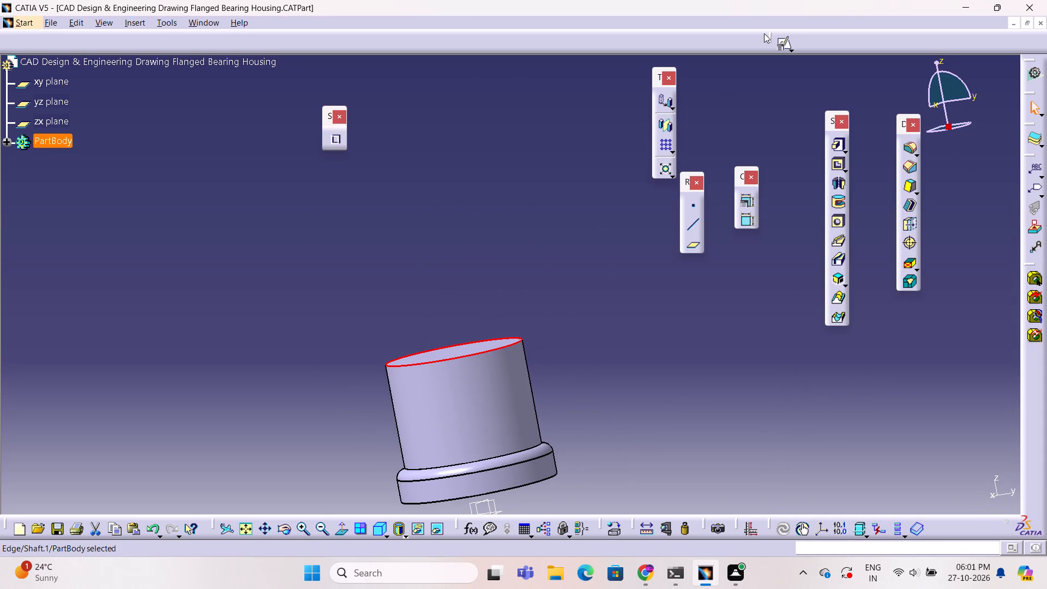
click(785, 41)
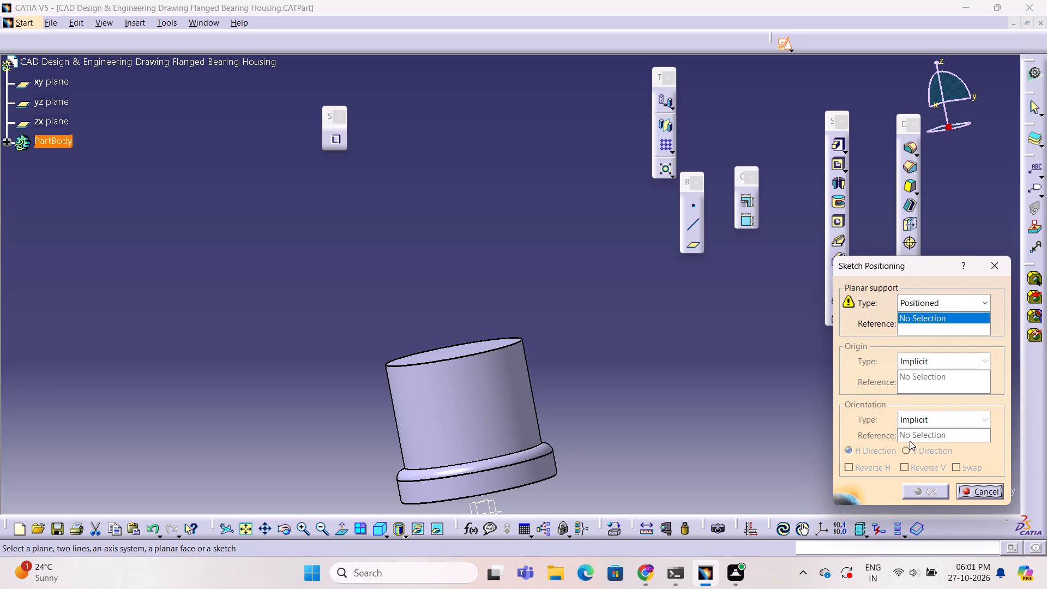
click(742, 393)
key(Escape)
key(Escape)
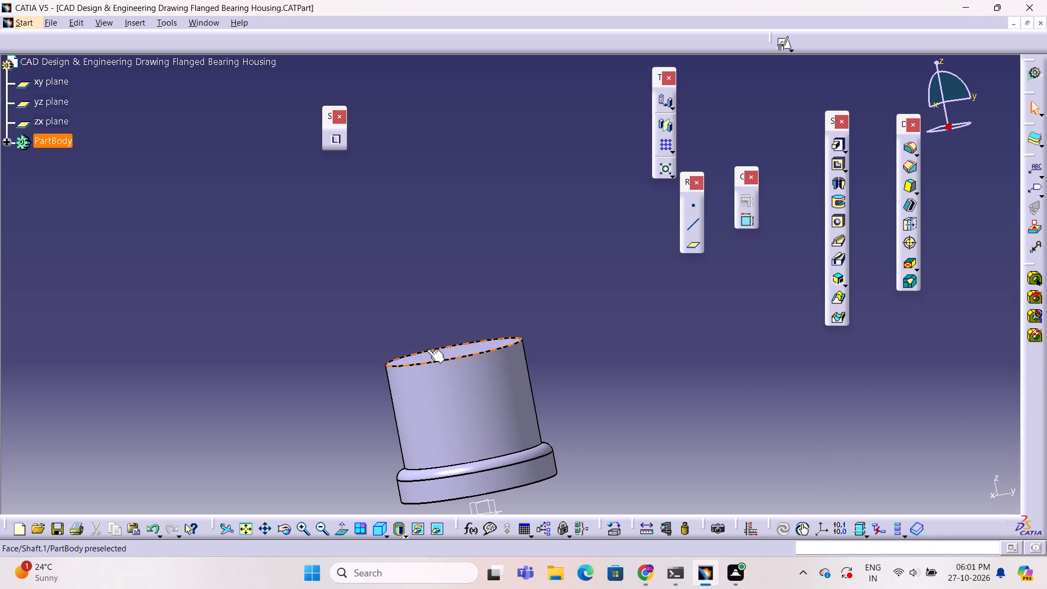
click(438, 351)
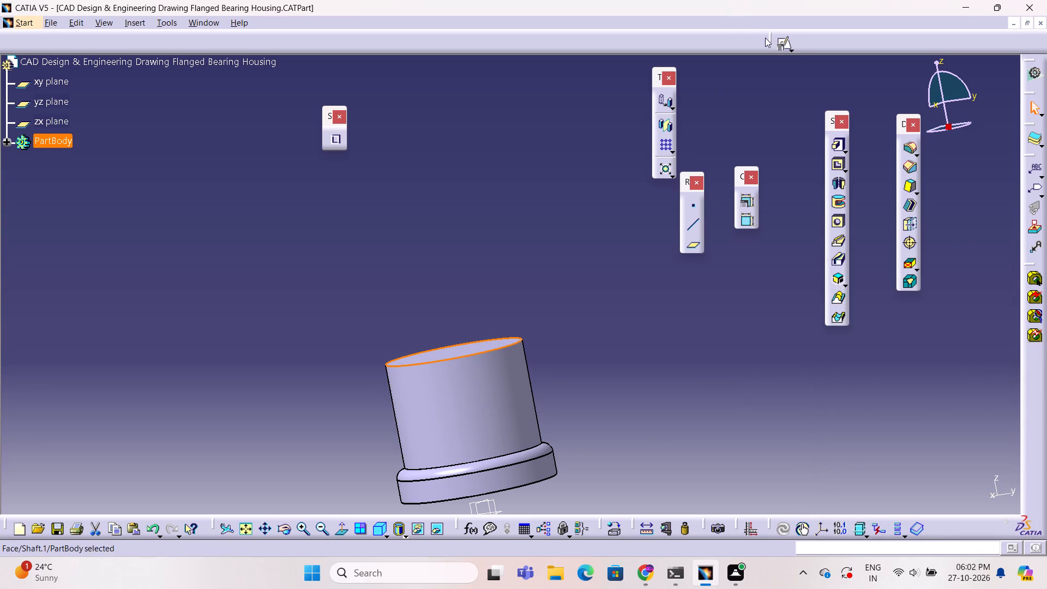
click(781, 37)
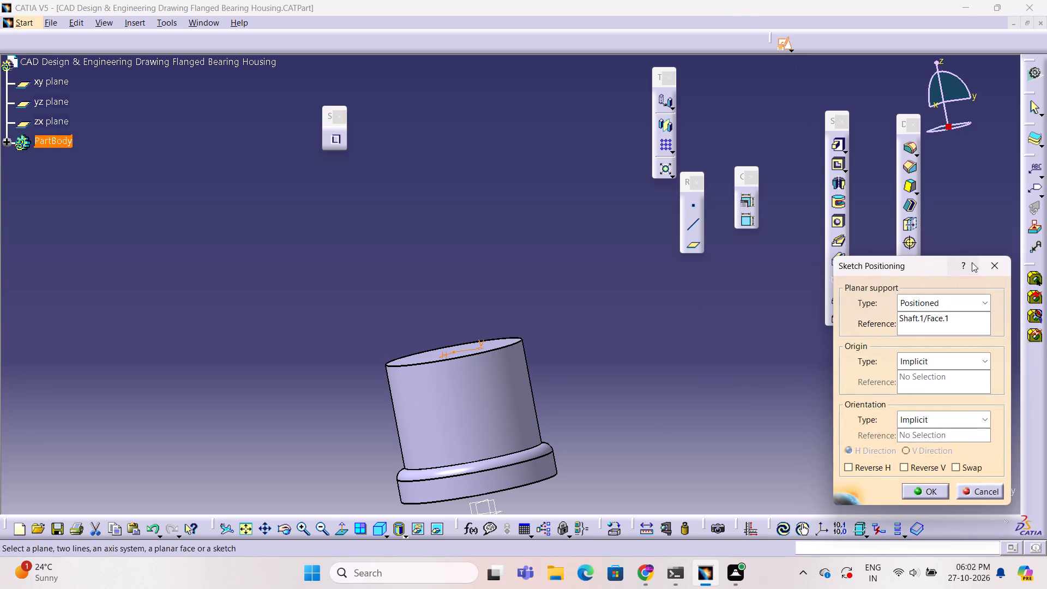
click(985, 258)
Create a reference plane offset from the xy plane by 30+150 mm, level with the top of the shaft body.
ctrl+middle_drag(598, 324, 592, 359)
ctrl+middle_drag(594, 359, 589, 337)
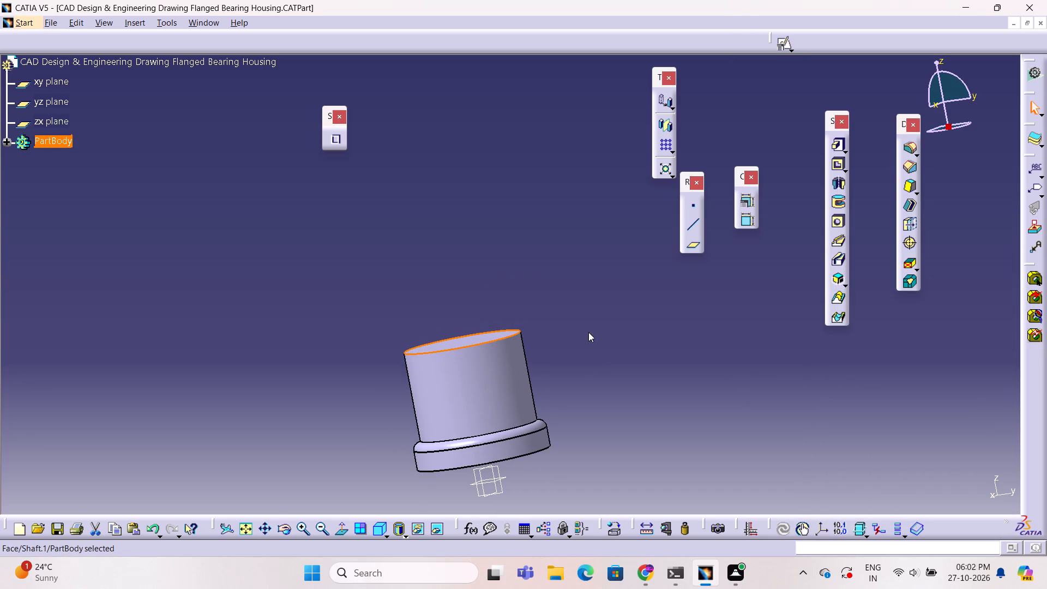
click(588, 313)
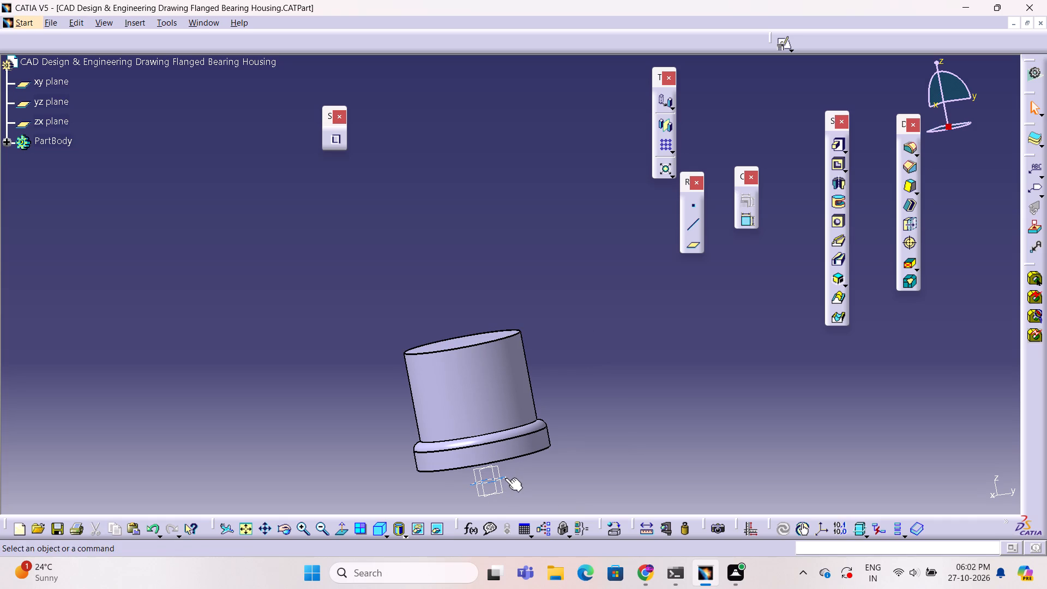
click(505, 478)
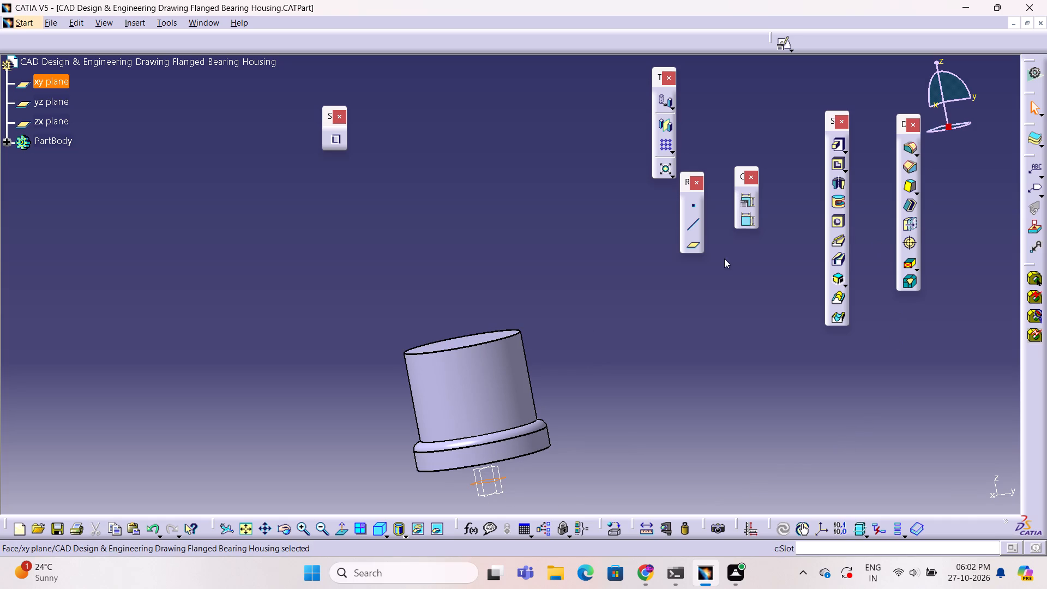
click(691, 249)
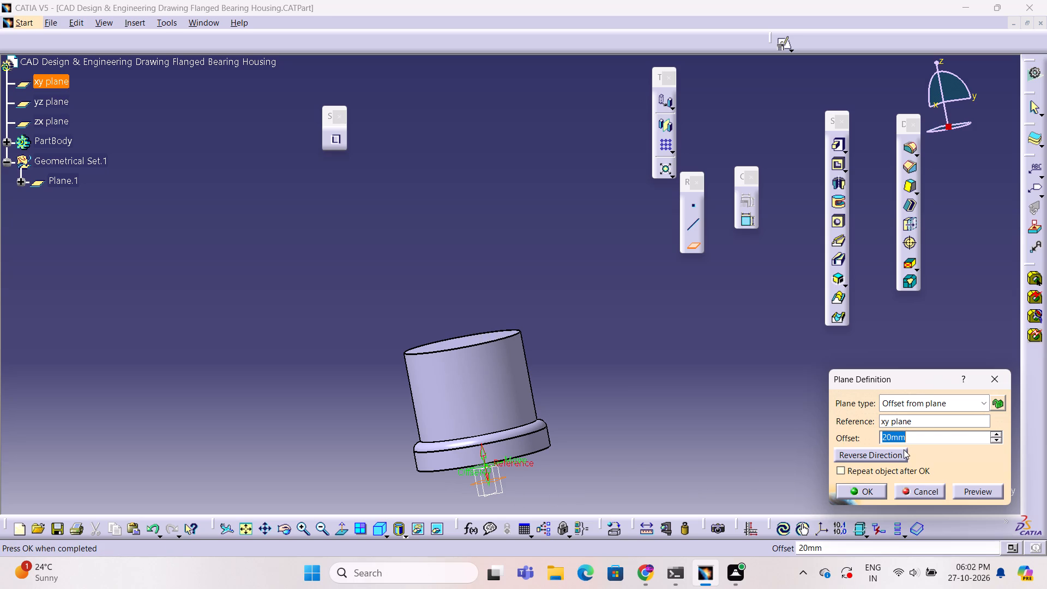
double_click(928, 436)
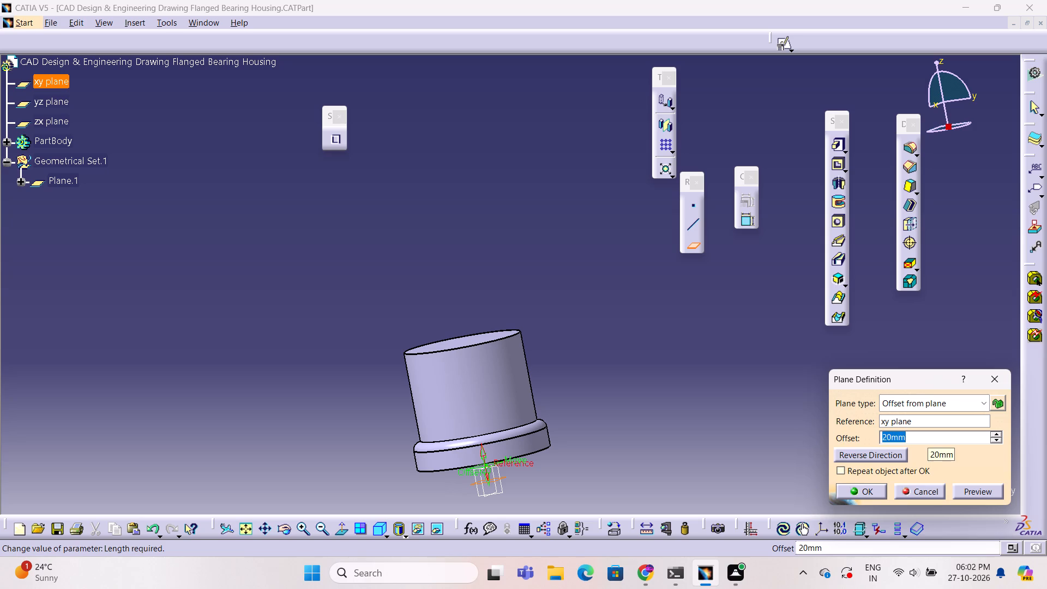
text(30)
key(shift+plus)
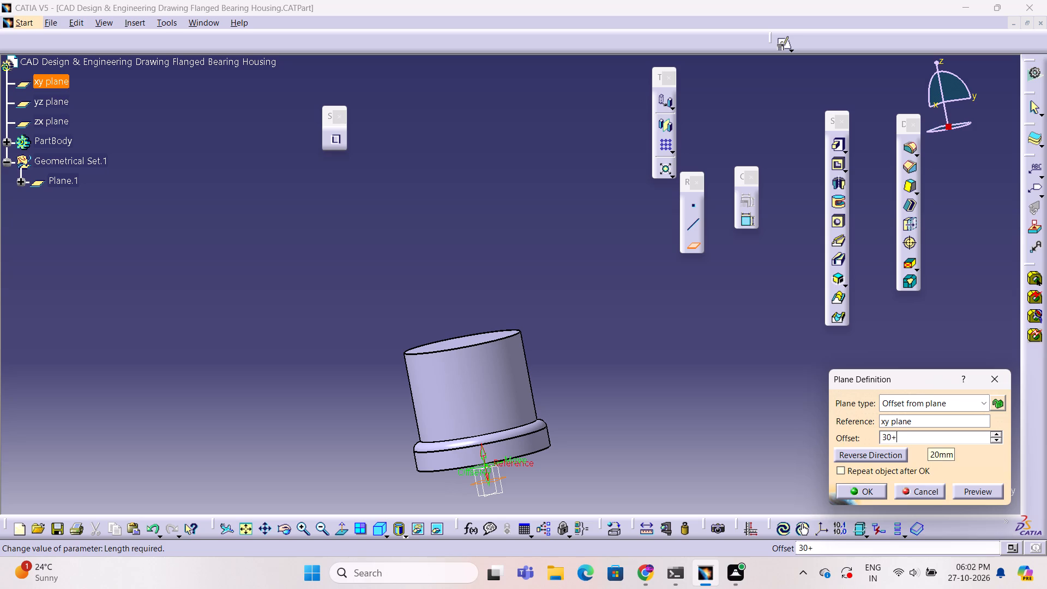
text(150)
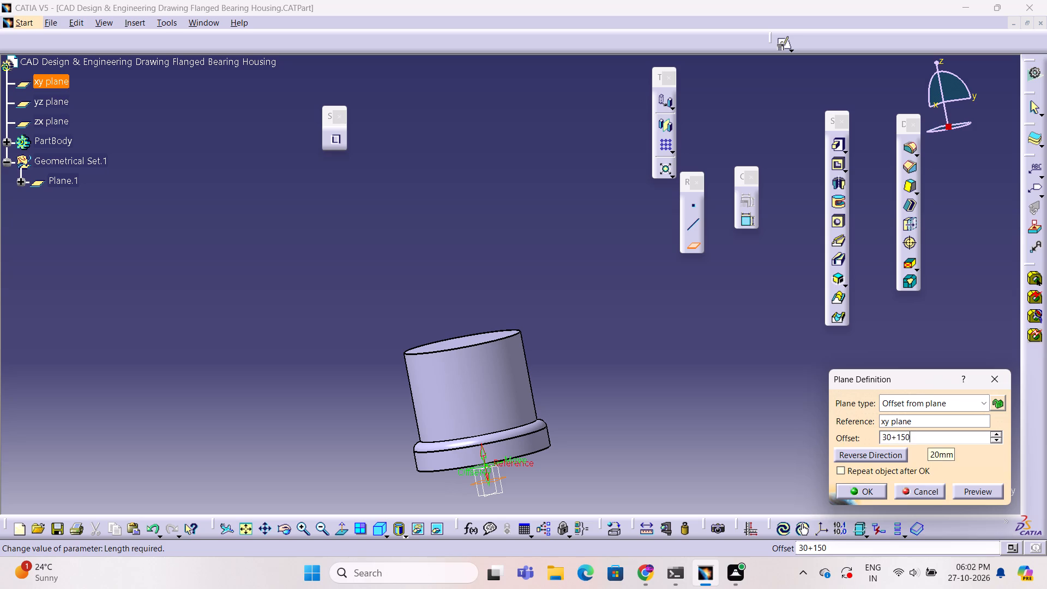
right_click(928, 436)
click(981, 491)
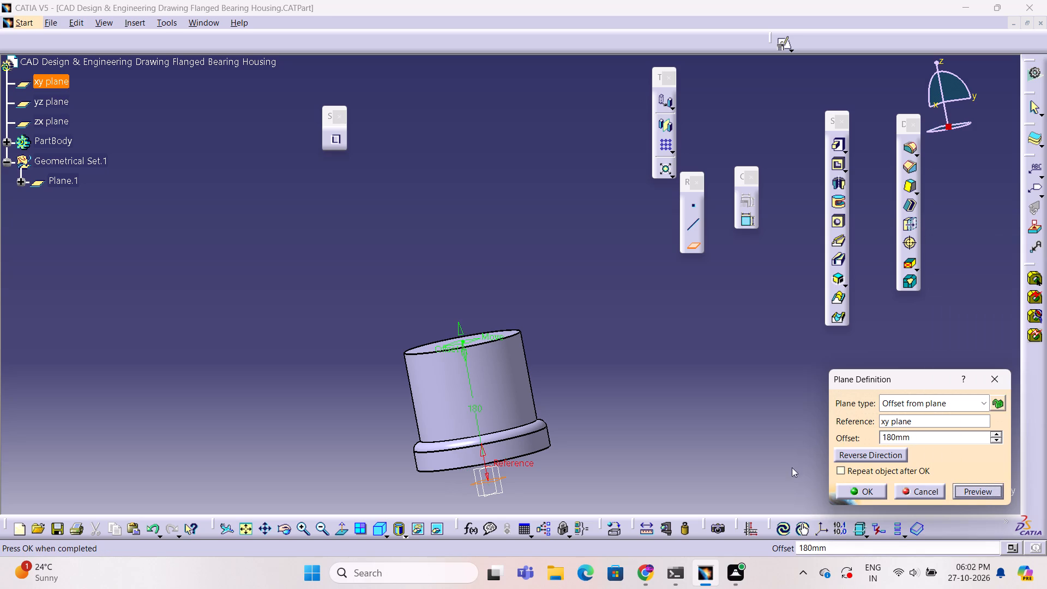
click(868, 491)
Open a positioned sketch on the offset plane at the top of the body with implicit origin and orientation.
drag(448, 442, 443, 442)
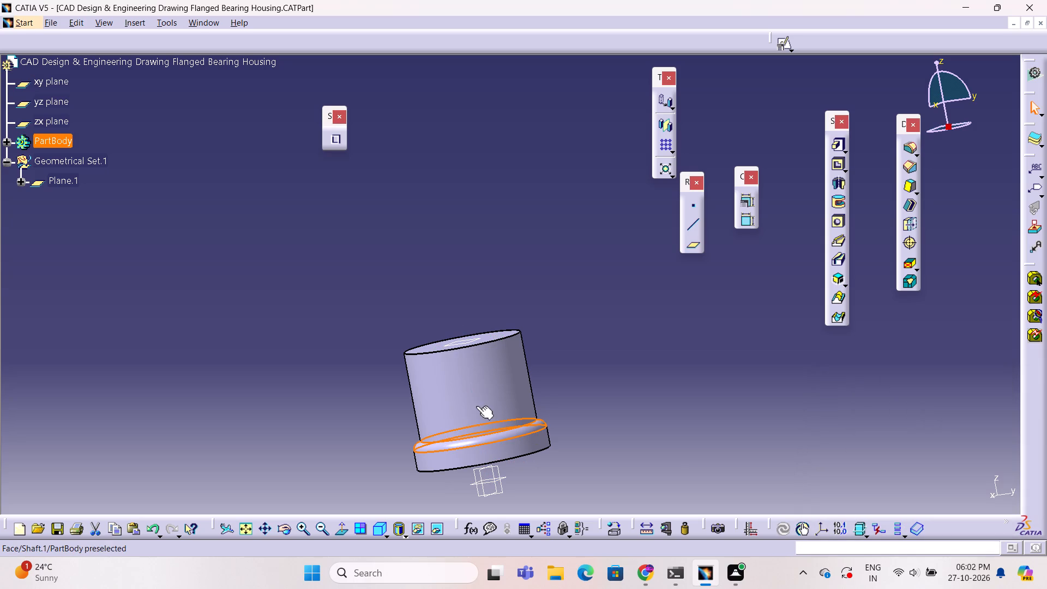
click(470, 339)
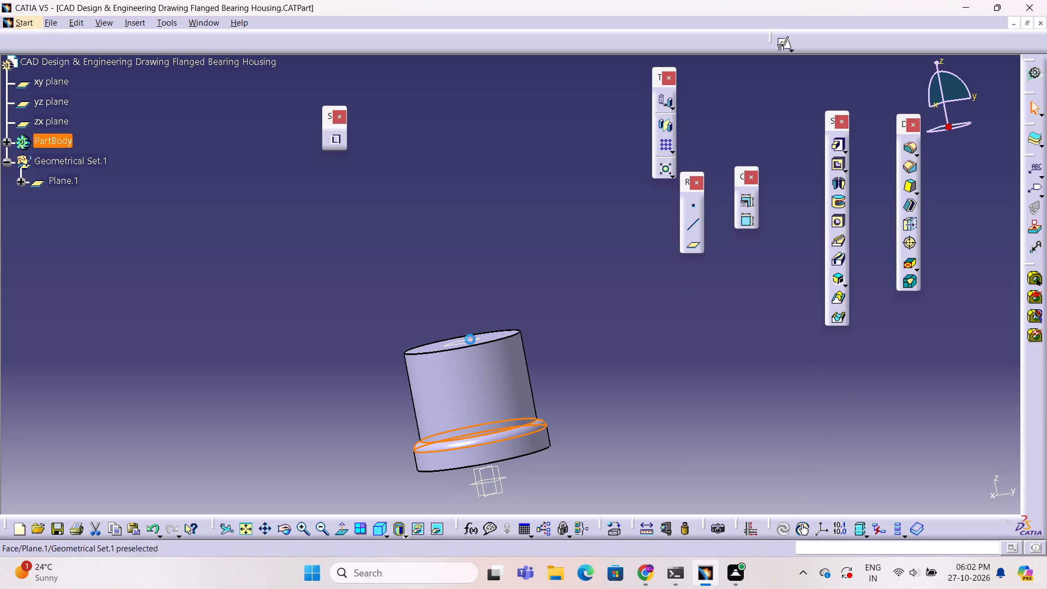
click(777, 41)
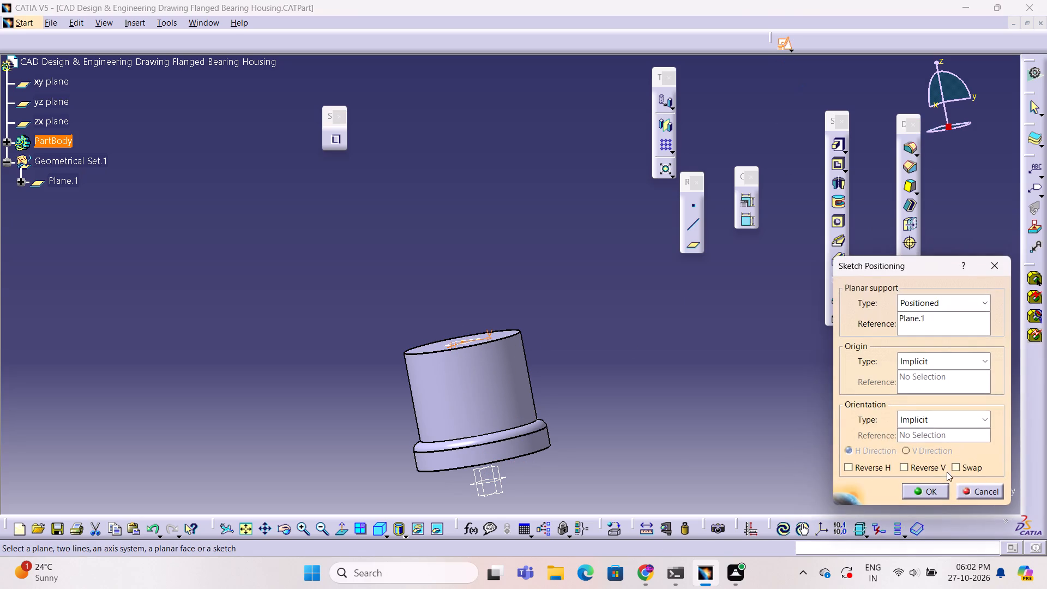
click(930, 487)
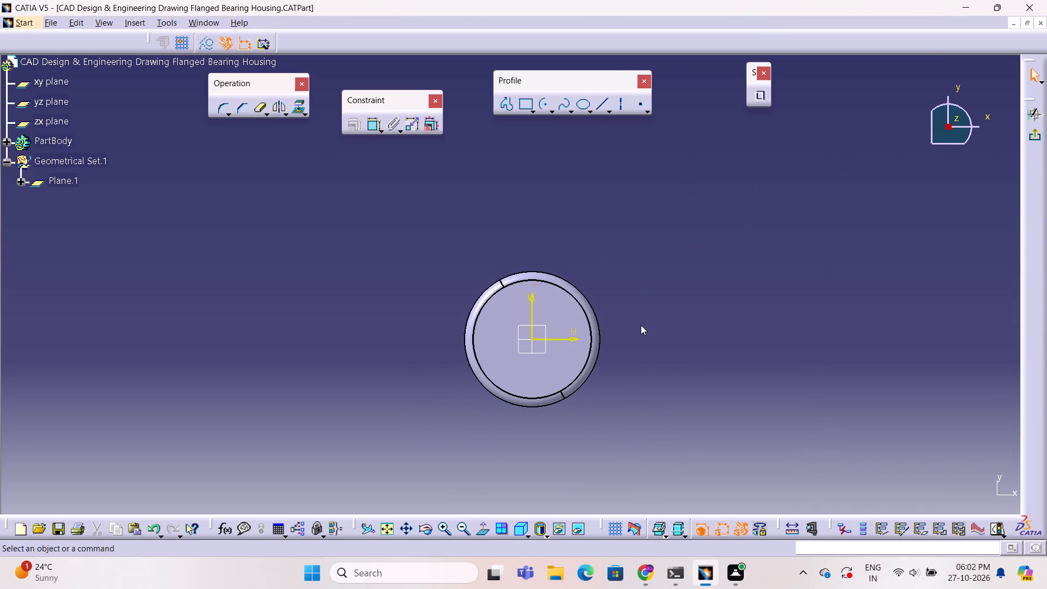
Examine the sketch plane and the revolved body from several viewing angles.
middle_click(641, 325)
middle_drag(641, 325, 381, 376)
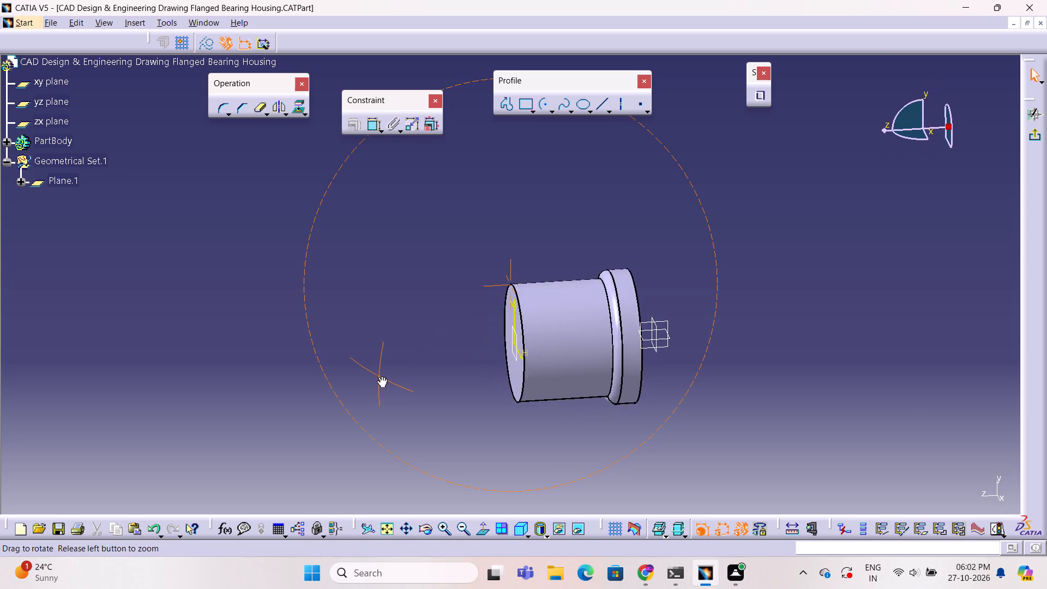
middle_drag(381, 376, 604, 321)
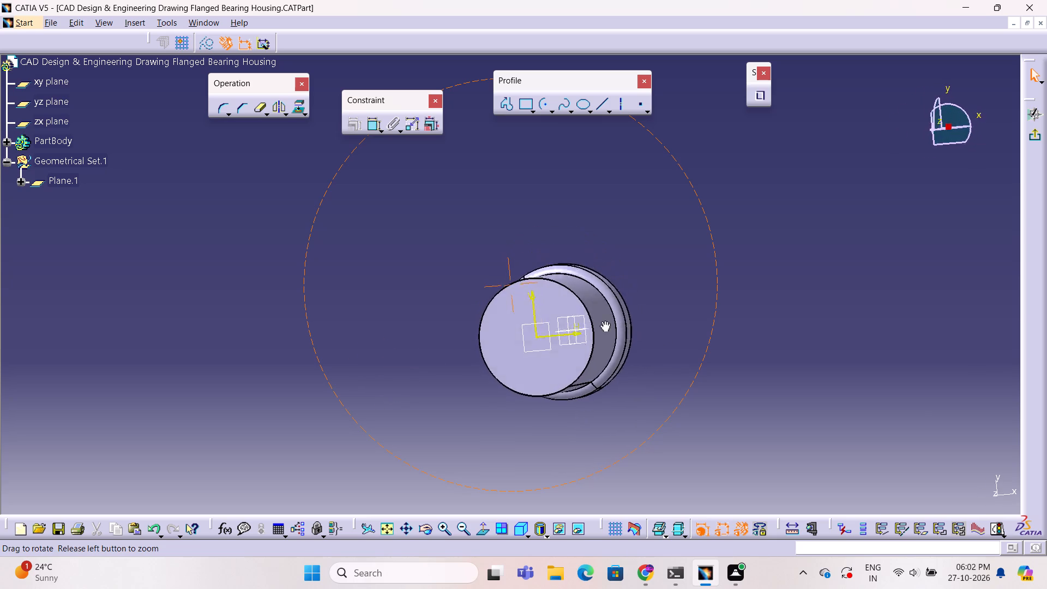
middle_drag(604, 321, 603, 391)
click(485, 531)
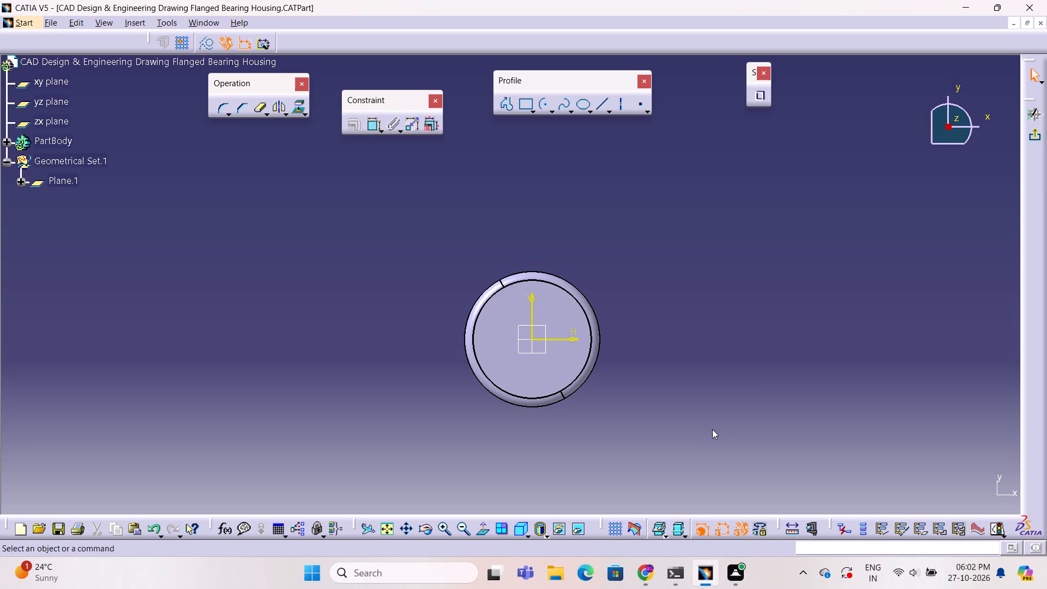
ctrl+middle_drag(654, 367, 653, 374)
ctrl+middle_drag(653, 374, 635, 350)
middle_drag(635, 350, 623, 319)
ctrl+middle_drag(623, 319, 616, 341)
ctrl+middle_drag(689, 297, 682, 277)
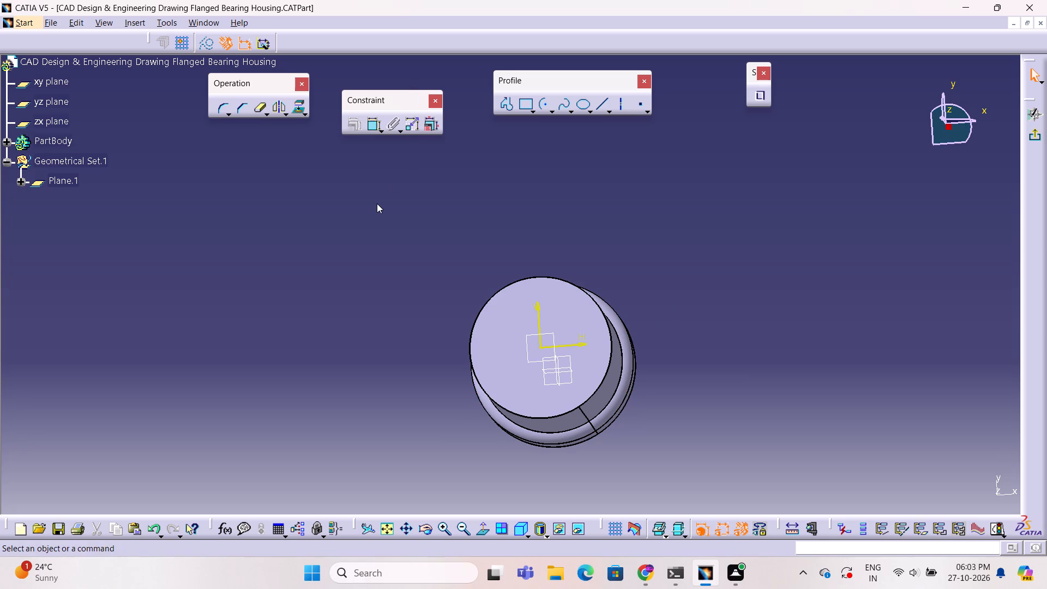
Sketch two concentric circles centred on the sketch origin within the top face, the inner one about 38.3 mm in radius.
click(554, 112)
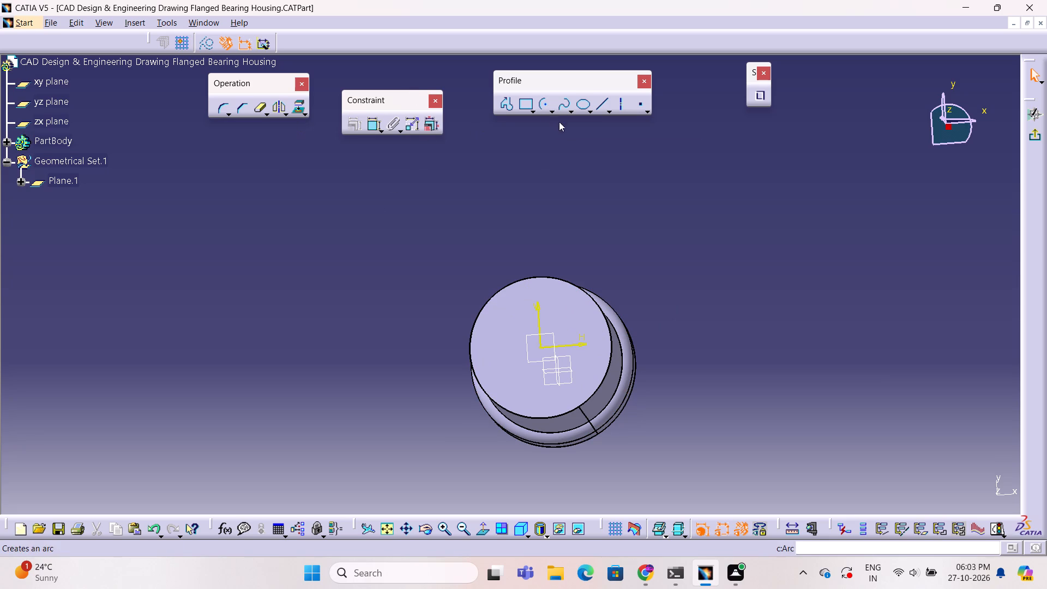
click(571, 125)
click(542, 347)
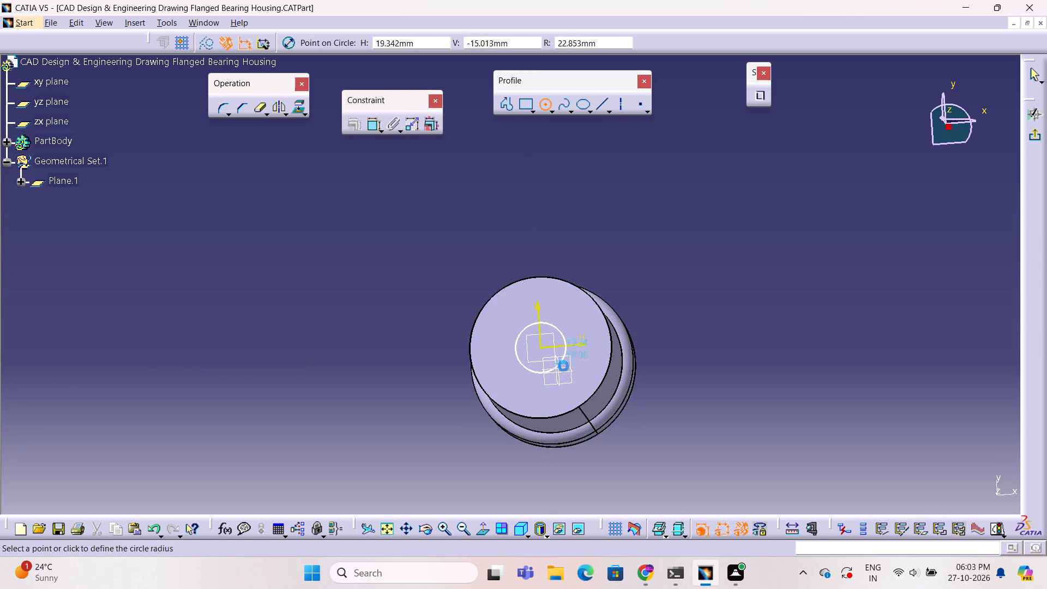
click(575, 383)
click(757, 308)
click(545, 107)
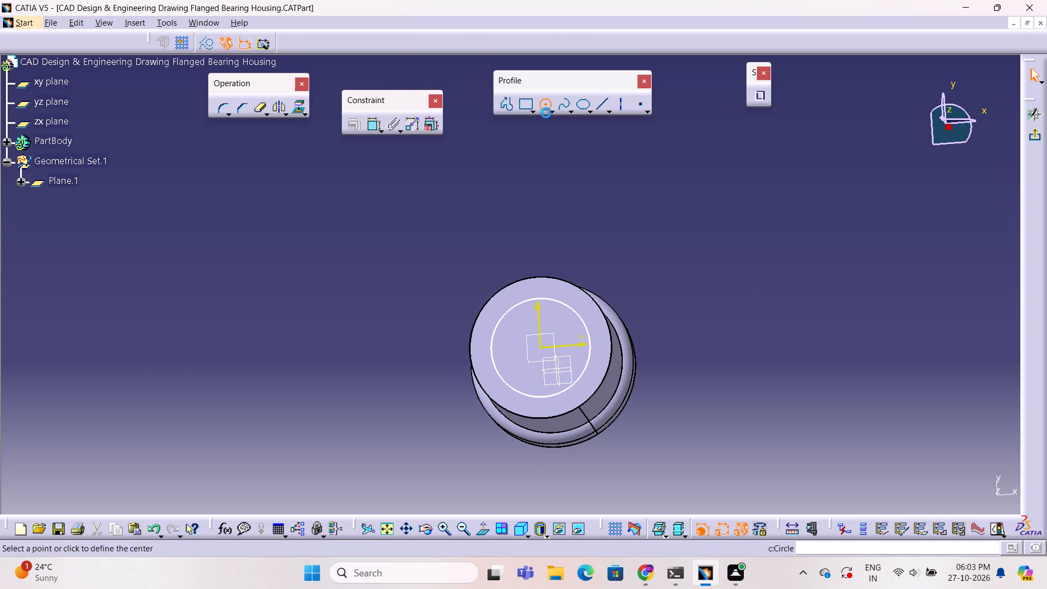
click(542, 350)
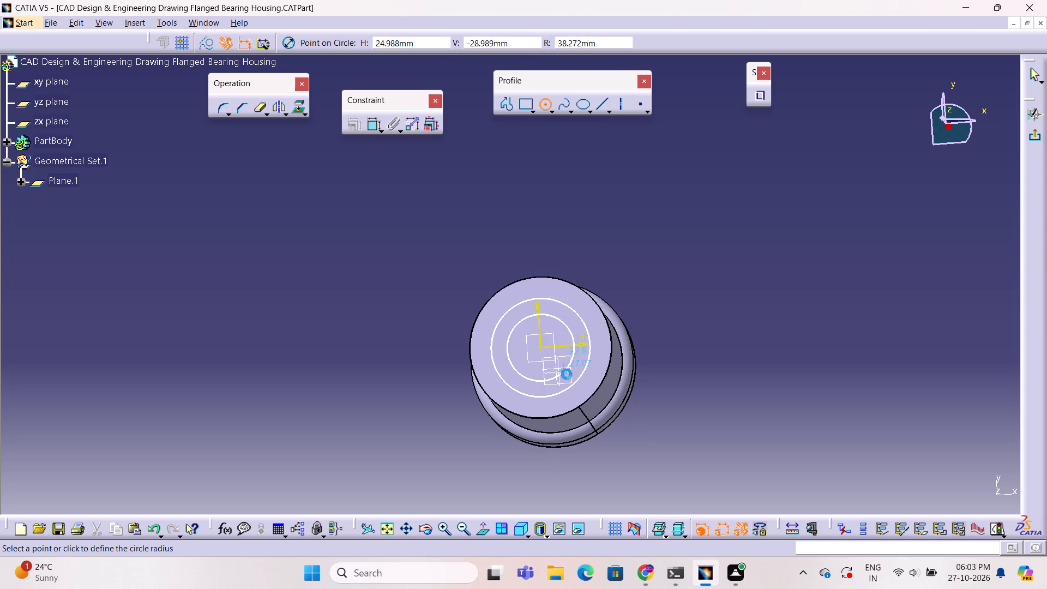
click(567, 374)
click(760, 298)
Add a radius constraint to the inner circle, placing its dimension outside the body.
click(373, 131)
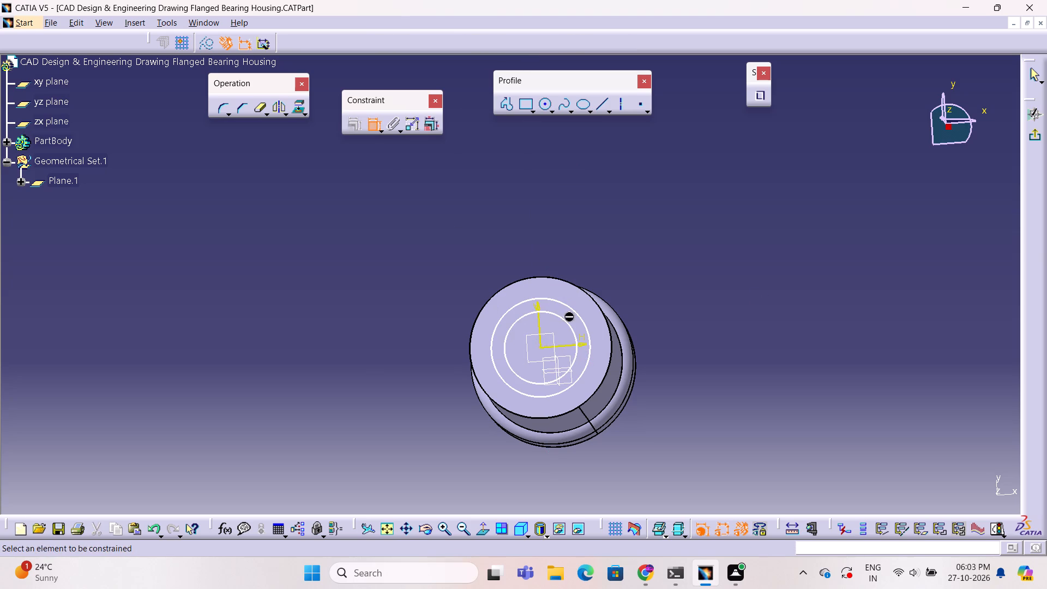
click(568, 324)
click(747, 195)
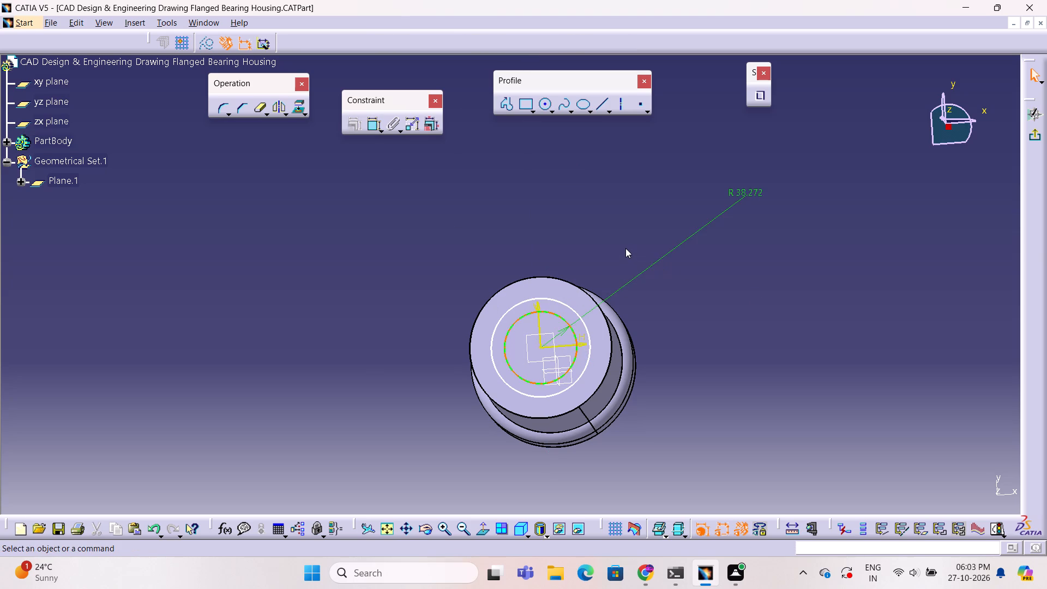
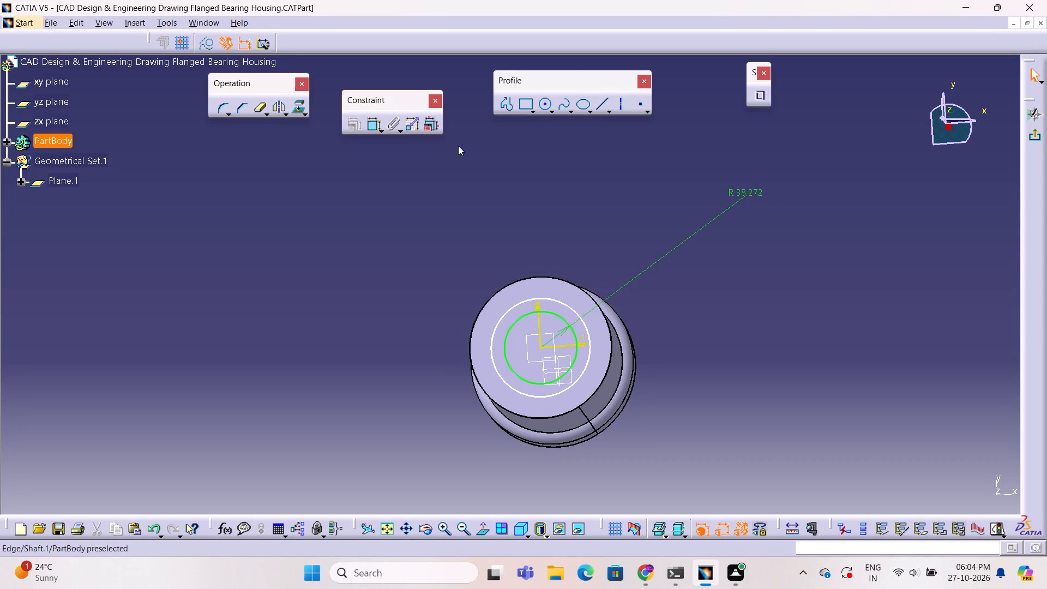
Add a radius constraint to the outer concentric circle, placing its dimension outside the body.
click(373, 123)
click(553, 299)
click(697, 177)
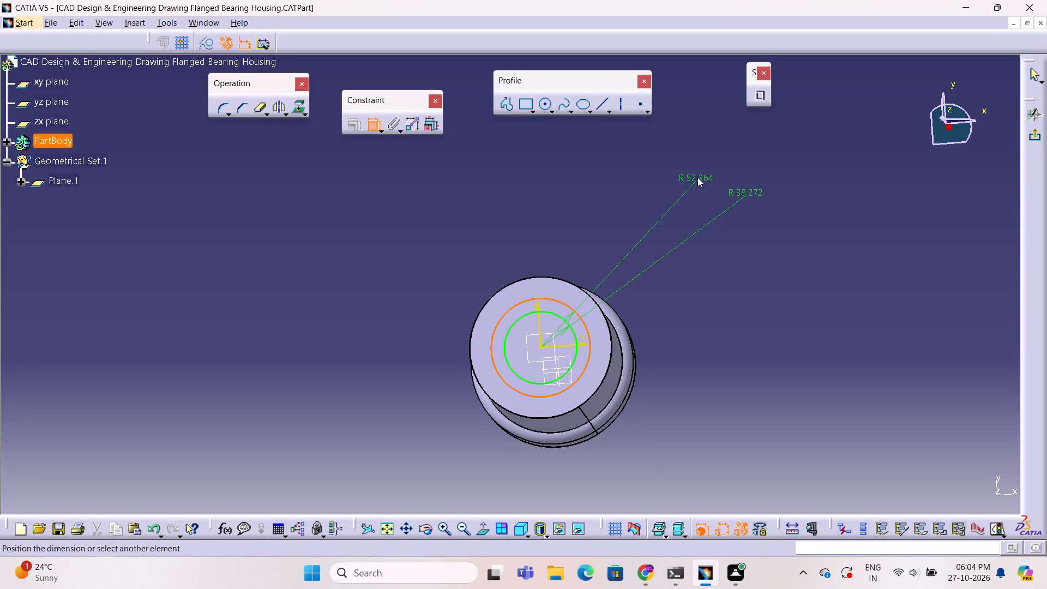
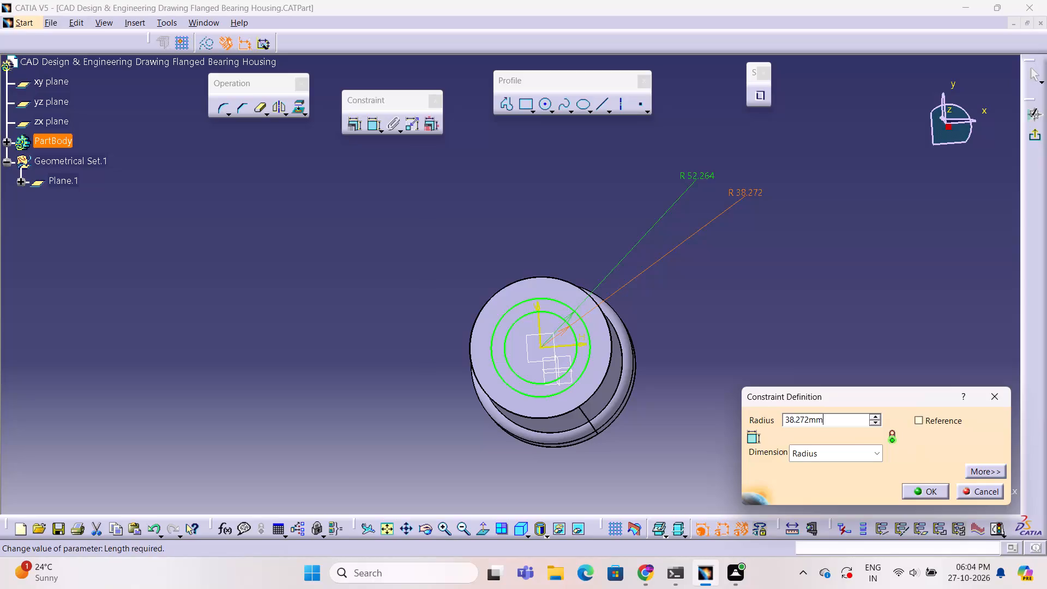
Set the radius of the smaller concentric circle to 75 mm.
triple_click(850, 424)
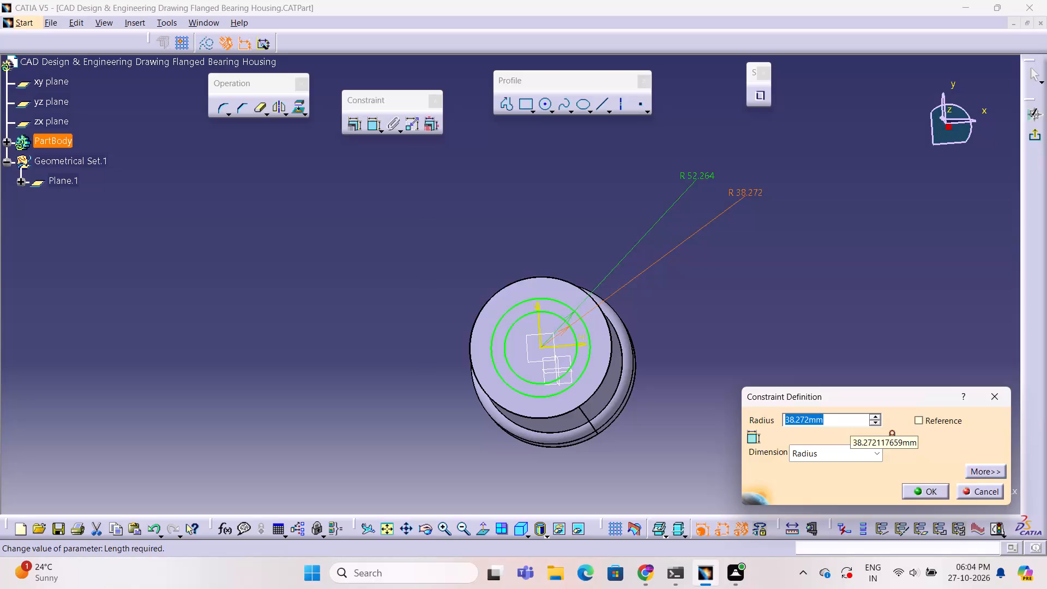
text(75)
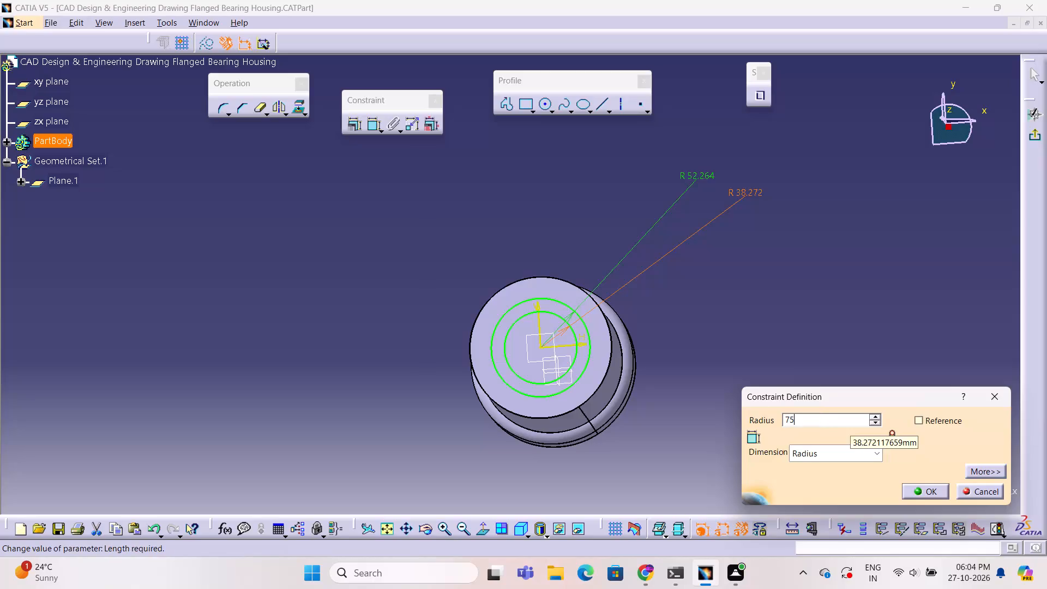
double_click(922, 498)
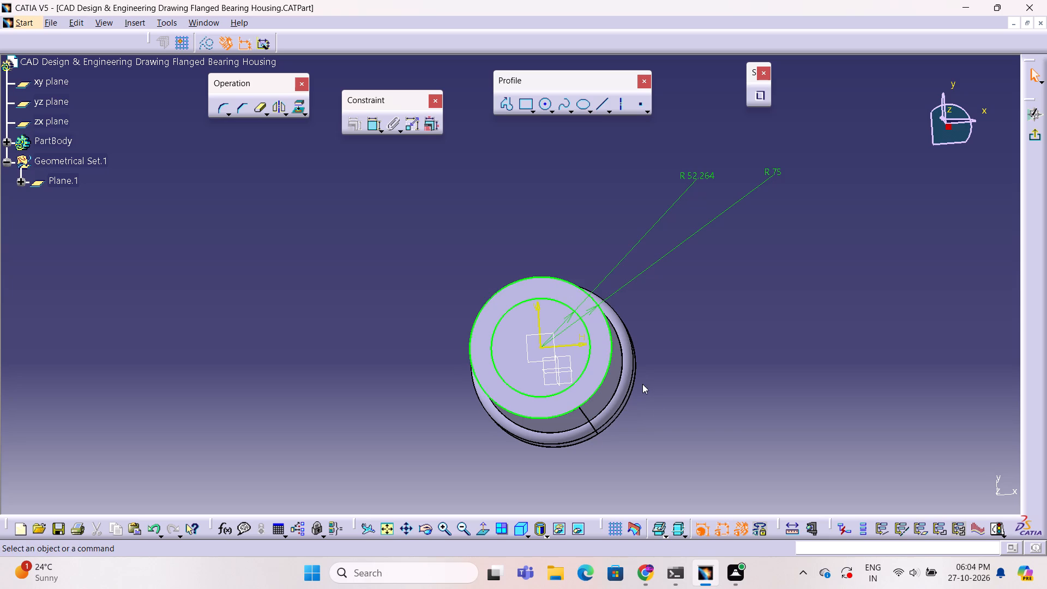
Switch the R 75 circle's constraint to a diameter dimension and set the diameter to 75 mm.
ctrl+middle_drag(675, 404, 681, 401)
ctrl+middle_drag(678, 412, 636, 412)
ctrl+middle_click(645, 399)
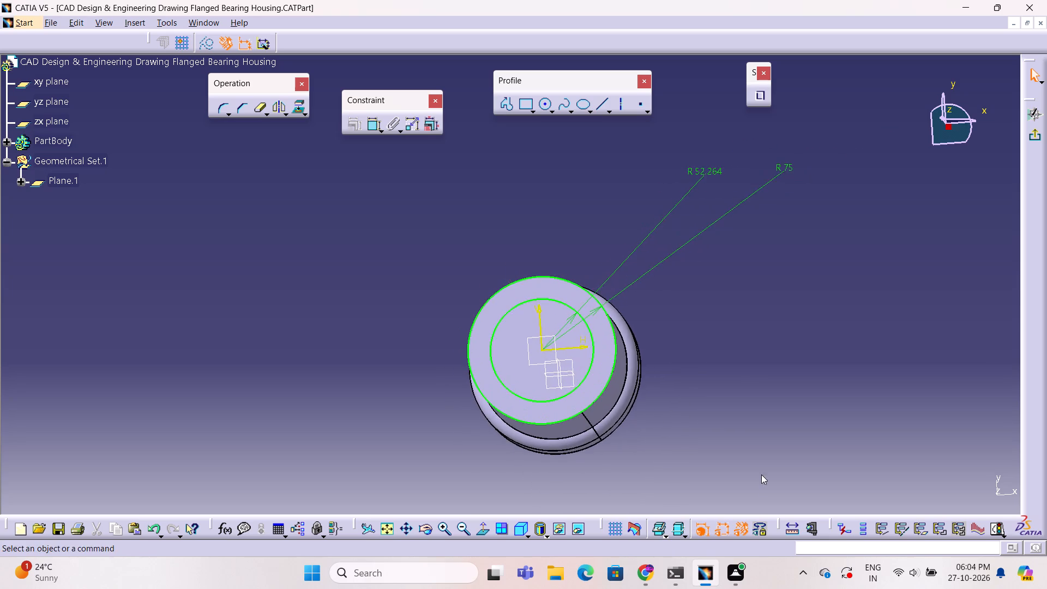
middle_drag(761, 474, 565, 351)
ctrl+middle_drag(564, 351, 665, 318)
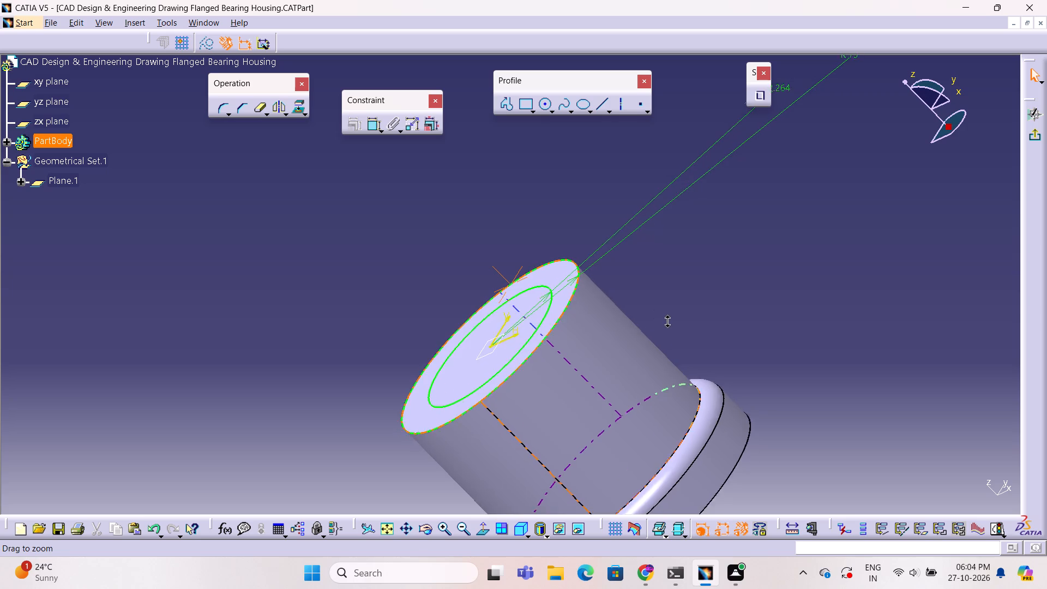
ctrl+middle_drag(665, 318, 660, 367)
double_click(683, 168)
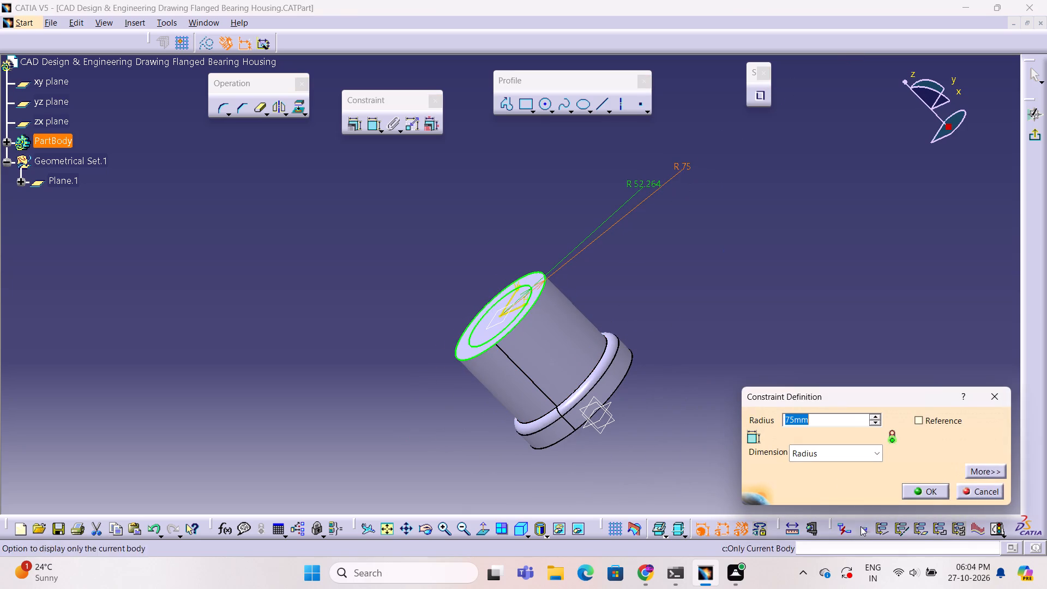
click(860, 450)
click(864, 481)
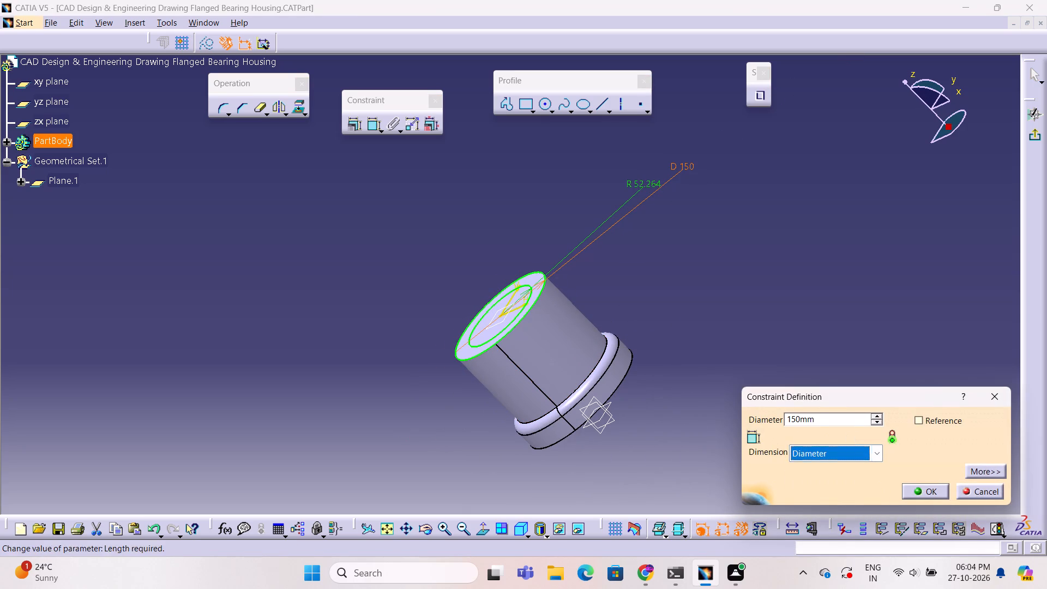
double_click(846, 420)
key(7)
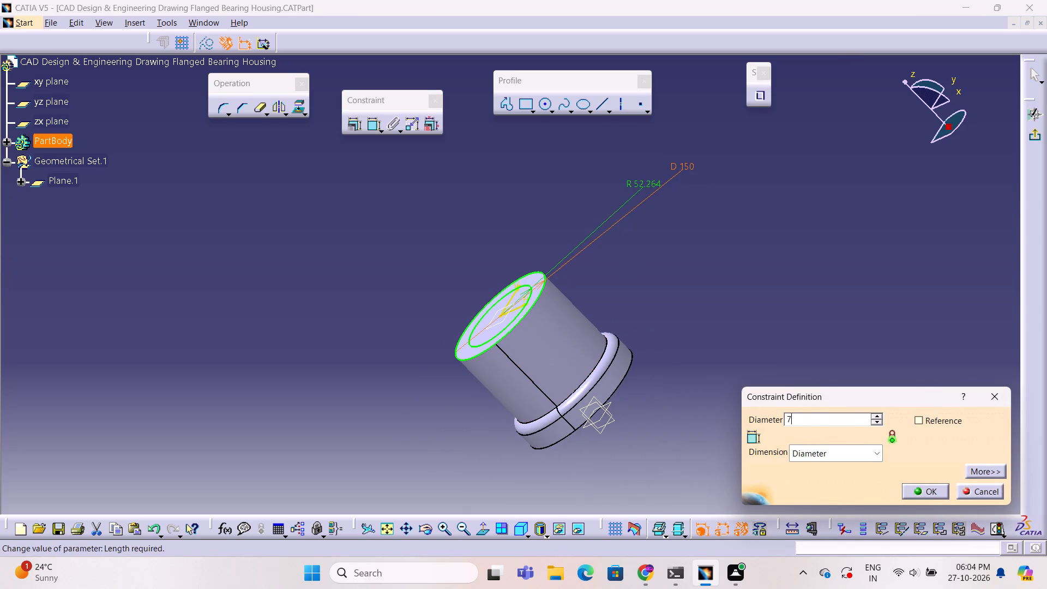
key(5)
click(932, 494)
click(676, 345)
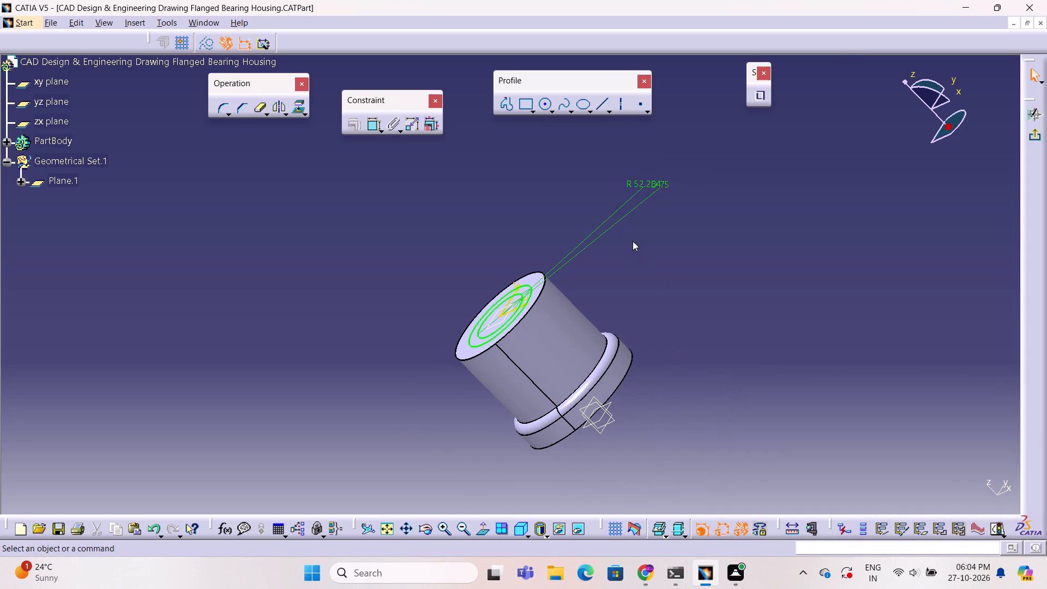
Switch the outer concentric circle's constraint to a diameter dimension and set the diameter to 123 mm.
ctrl+middle_drag(309, 403, 334, 424)
middle_drag(333, 424, 434, 471)
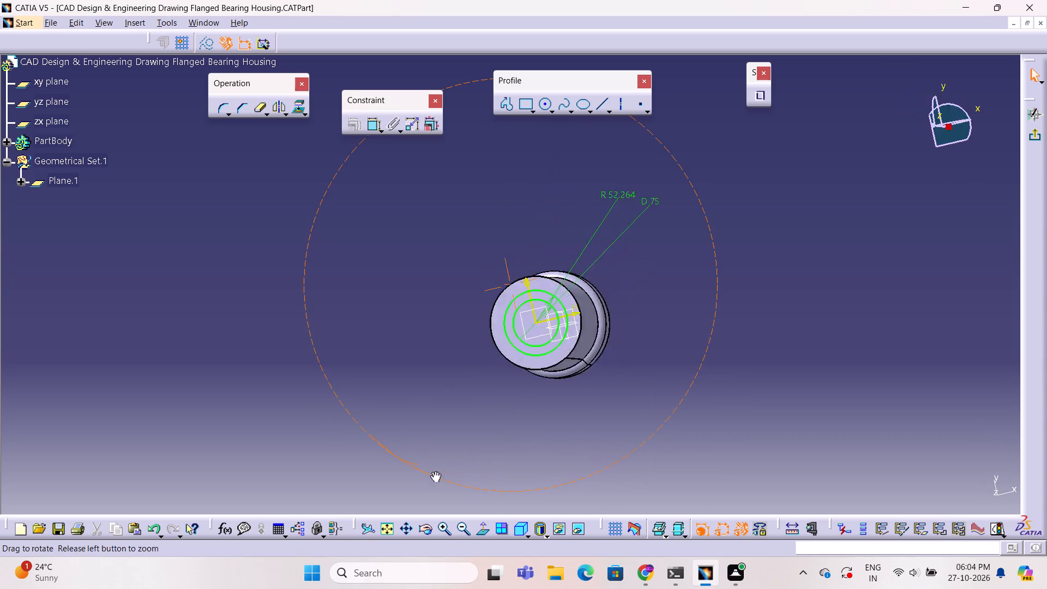
middle_drag(434, 471, 420, 456)
ctrl+scroll(495, 427, down, 1)
double_click(647, 216)
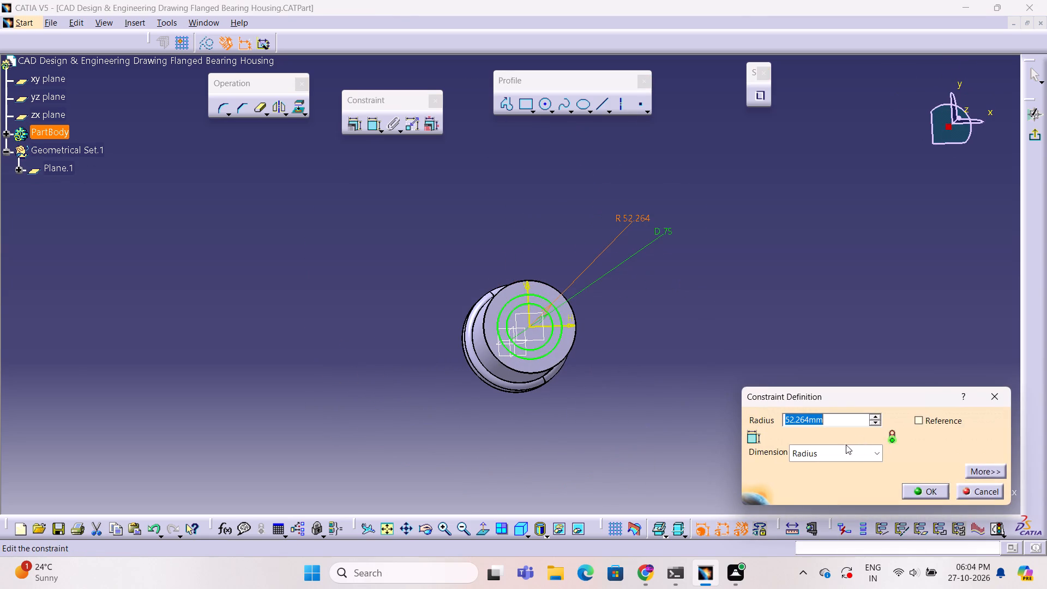
click(846, 450)
click(849, 483)
double_click(850, 420)
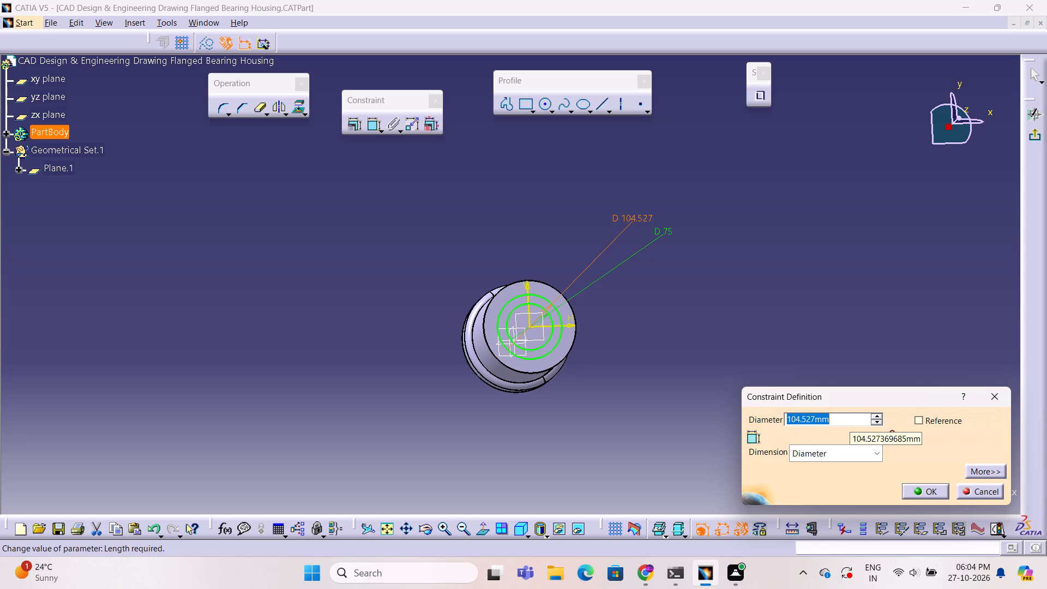
text(123)
click(952, 495)
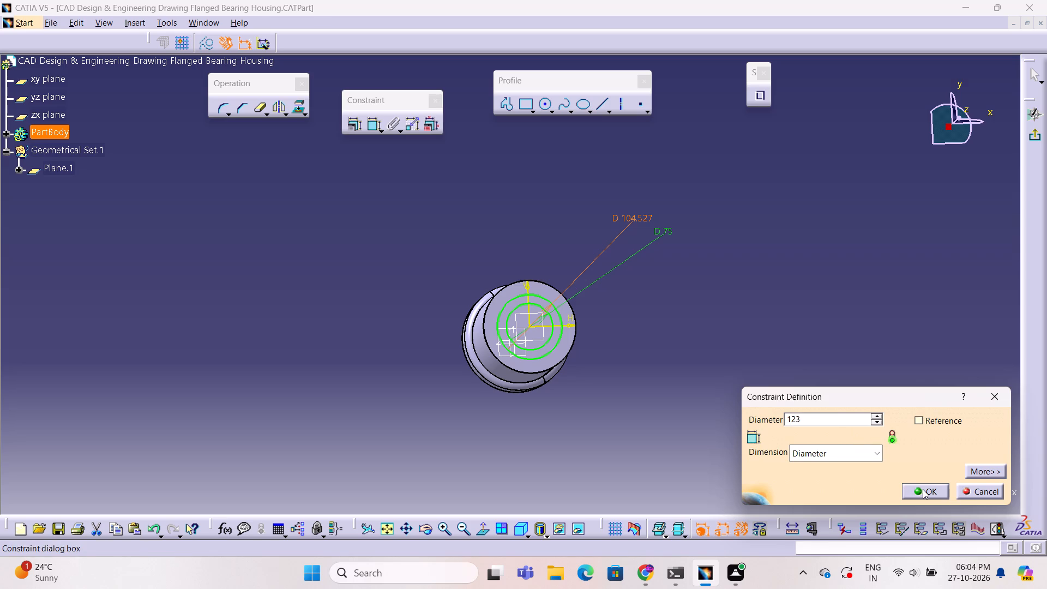
click(923, 489)
click(724, 412)
ctrl+middle_drag(675, 387, 691, 311)
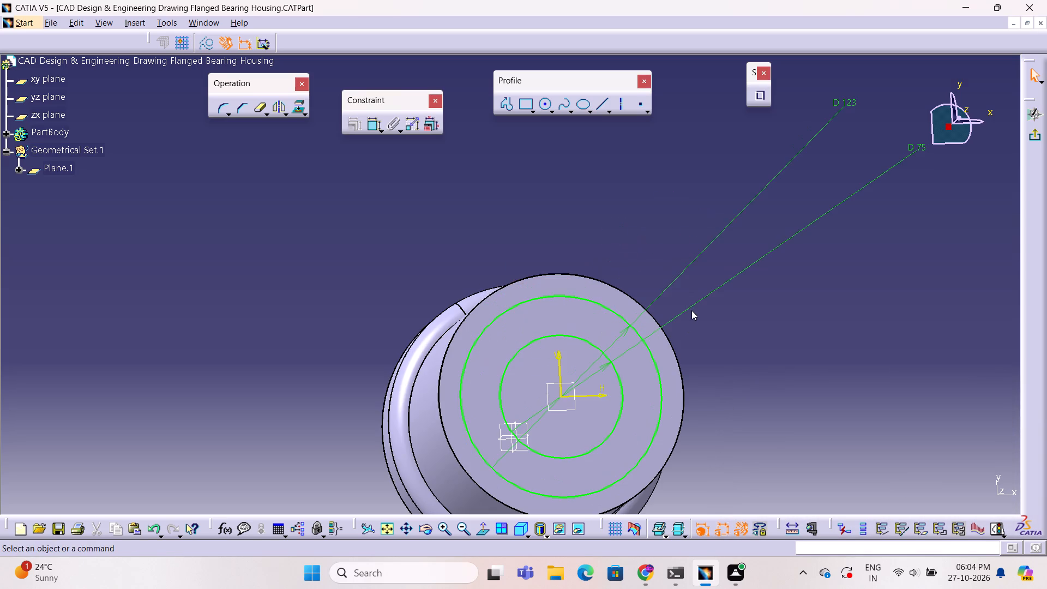
ctrl+middle_drag(774, 434, 713, 434)
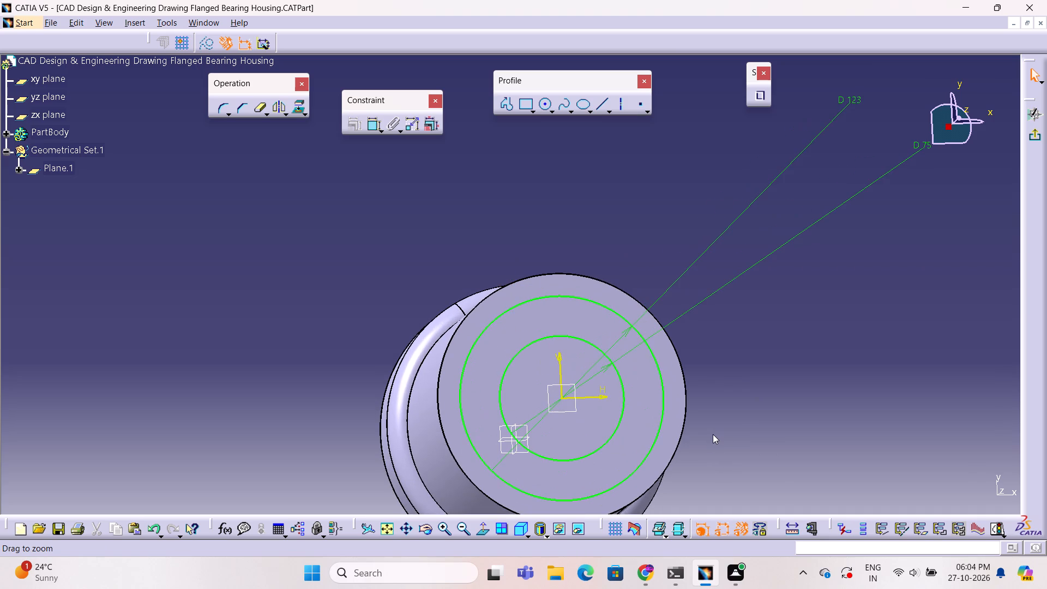
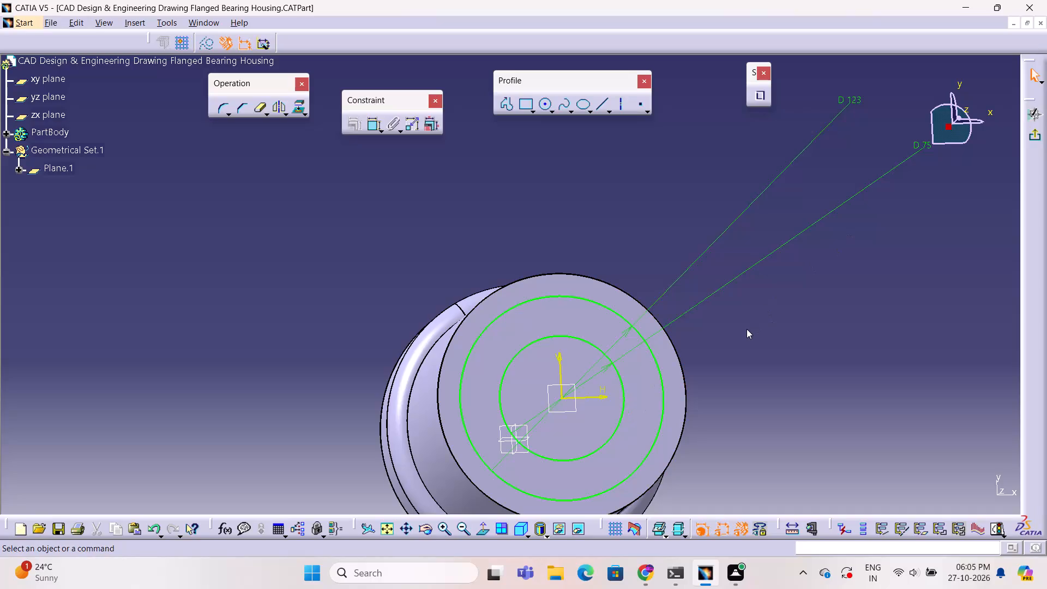
Examine the dimensioned concentric circles and the surrounding housing body from several angles.
click(747, 329)
ctrl+middle_drag(754, 320, 749, 333)
ctrl+middle_drag(718, 351, 685, 345)
ctrl+middle_drag(684, 344, 626, 365)
ctrl+middle_drag(635, 360, 608, 347)
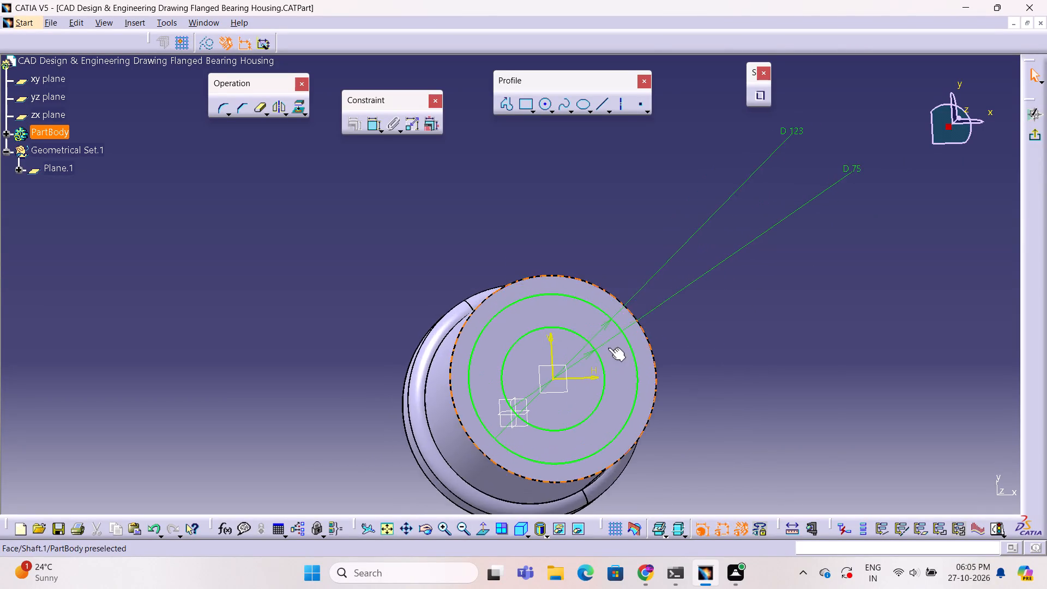
middle_drag(720, 324, 676, 345)
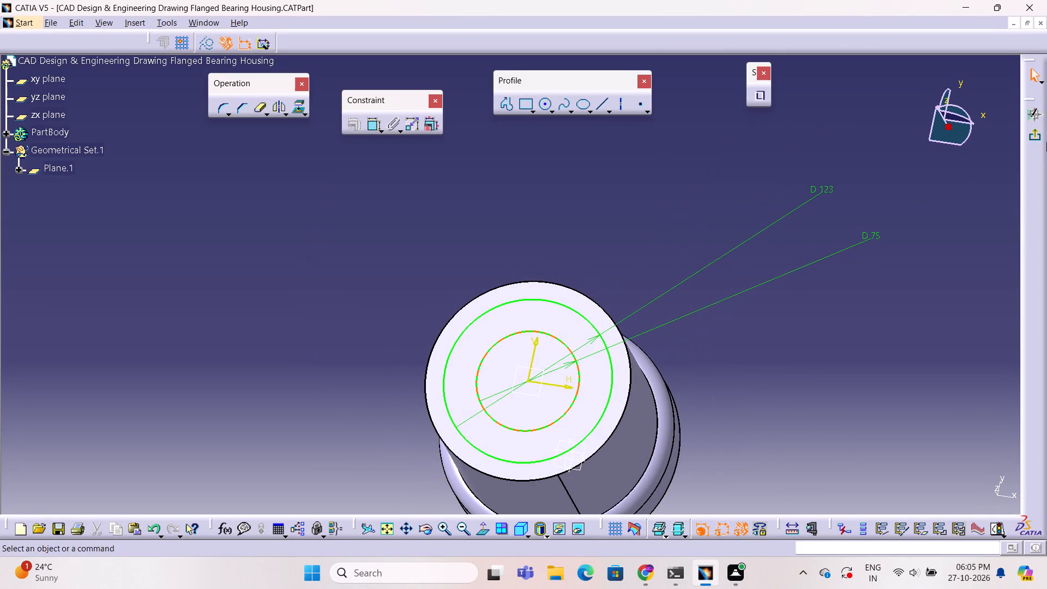
ctrl+middle_drag(703, 414, 694, 424)
middle_drag(695, 424, 590, 347)
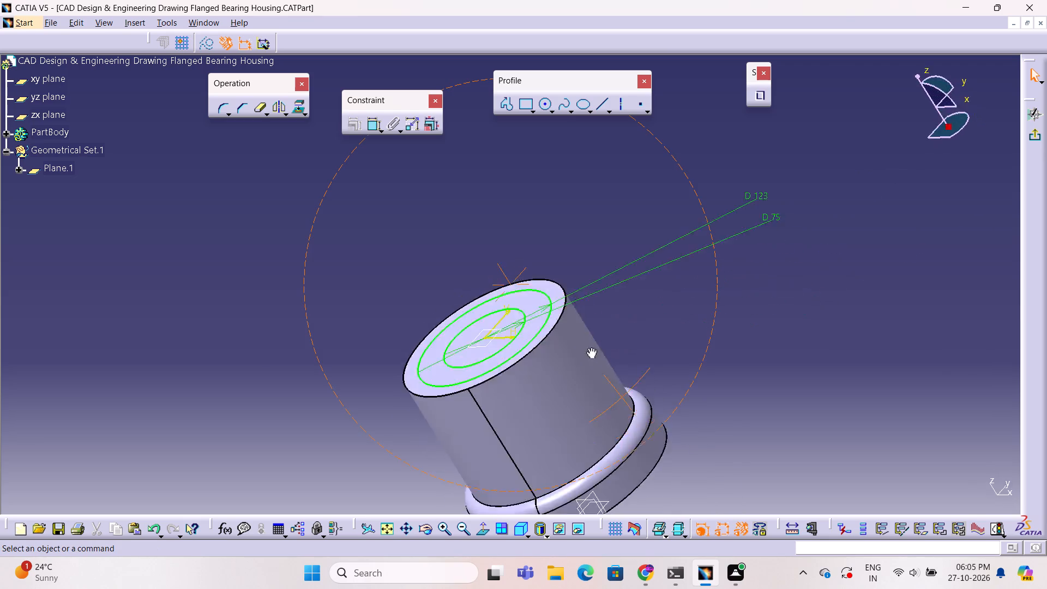
middle_drag(590, 347, 674, 265)
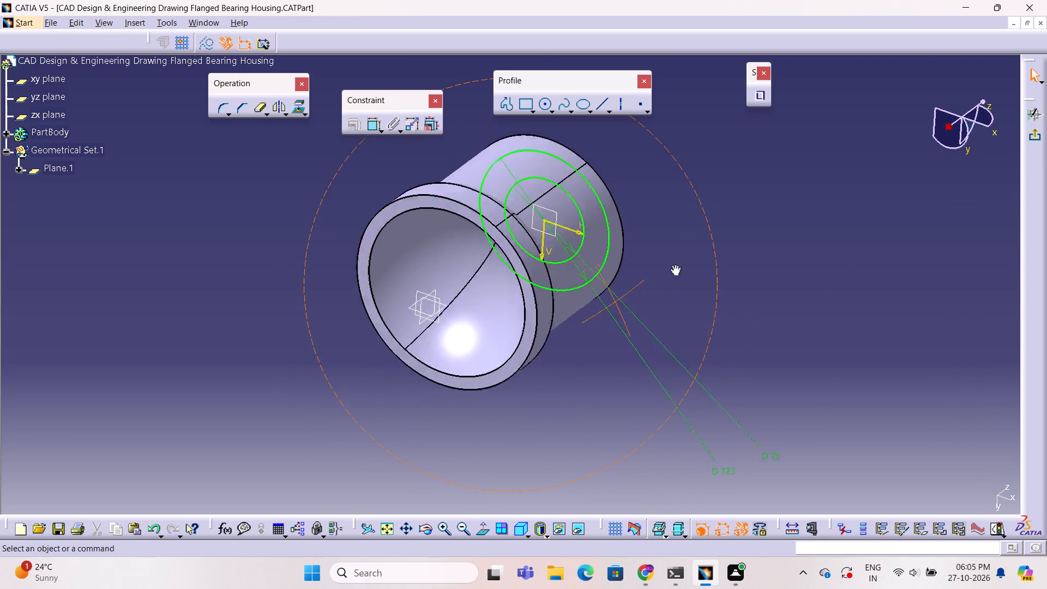
middle_drag(674, 265, 468, 514)
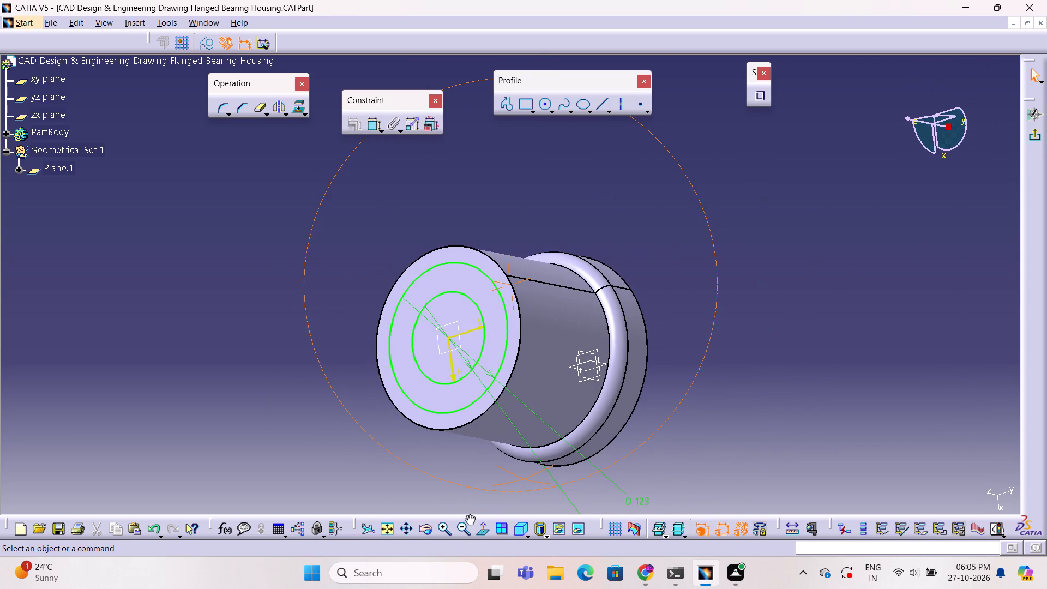
middle_drag(468, 514, 468, 523)
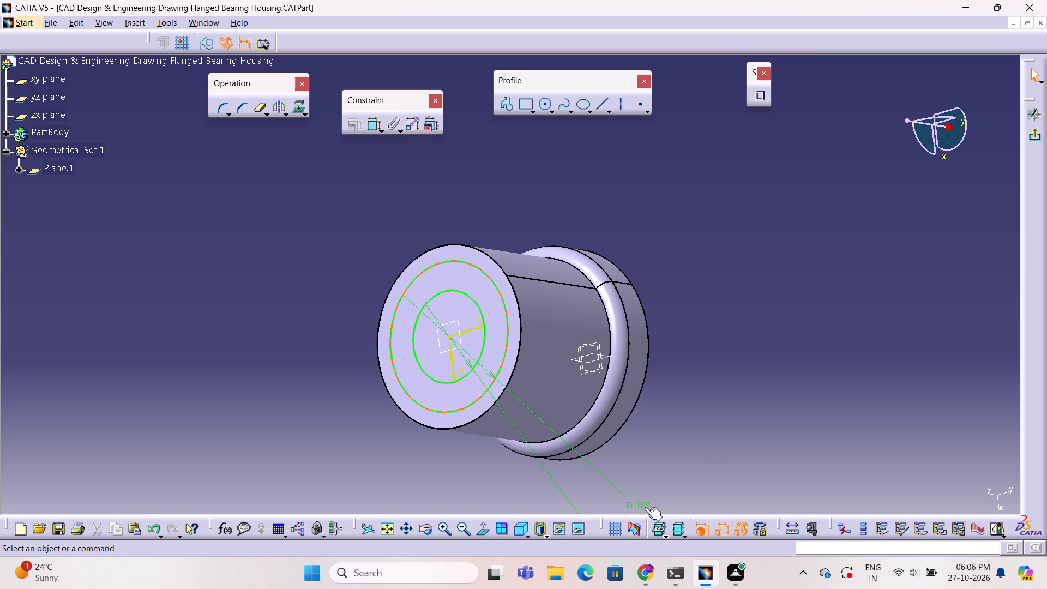
Face the view squarely to the sketch plane and exit the concentric-circle sketch.
click(478, 532)
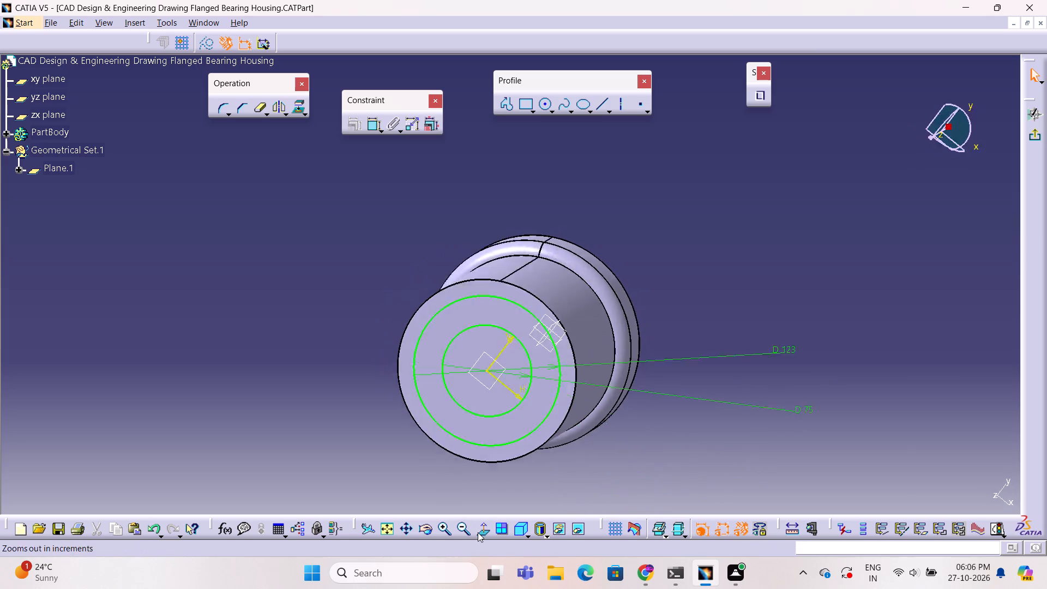
click(1038, 143)
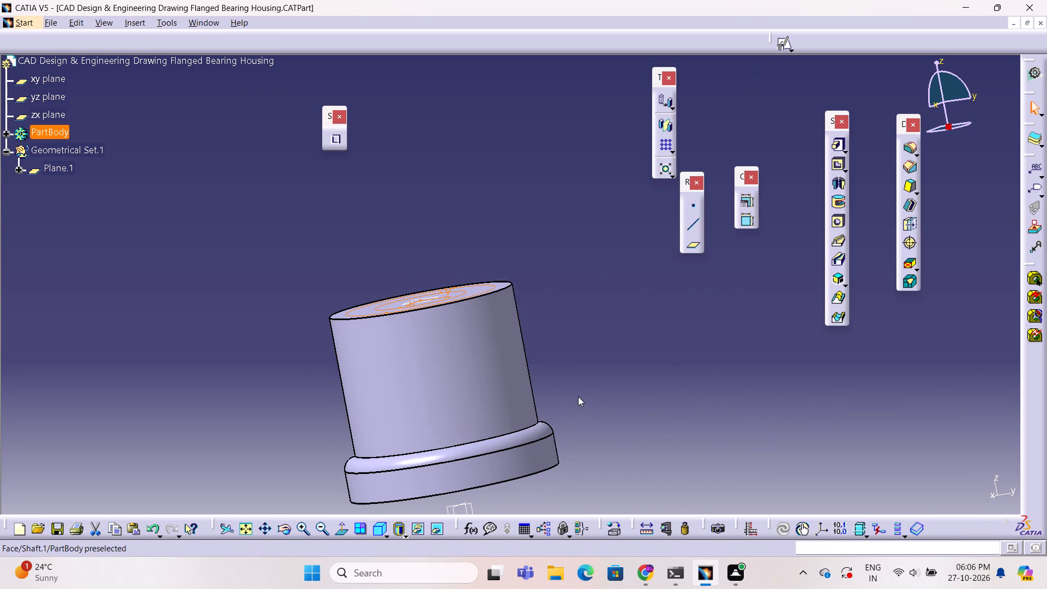
Cut a 20 mm deep pocket in the body's top face using only the outer 123 mm circle as profile.
ctrl+middle_drag(154, 339, 160, 362)
ctrl+middle_drag(160, 362, 207, 361)
middle_drag(207, 361, 570, 465)
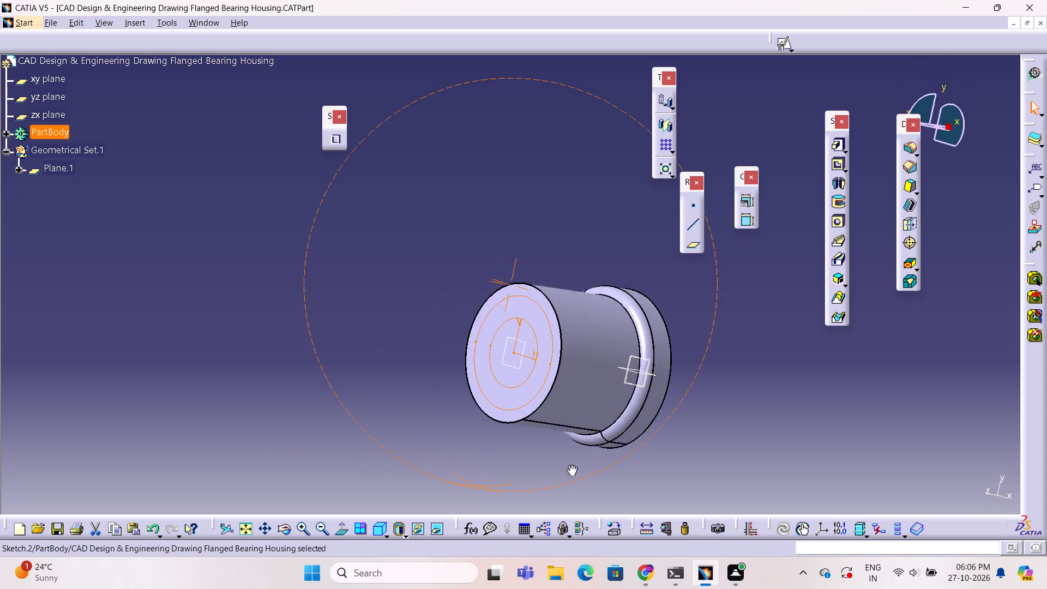
middle_drag(570, 465, 688, 441)
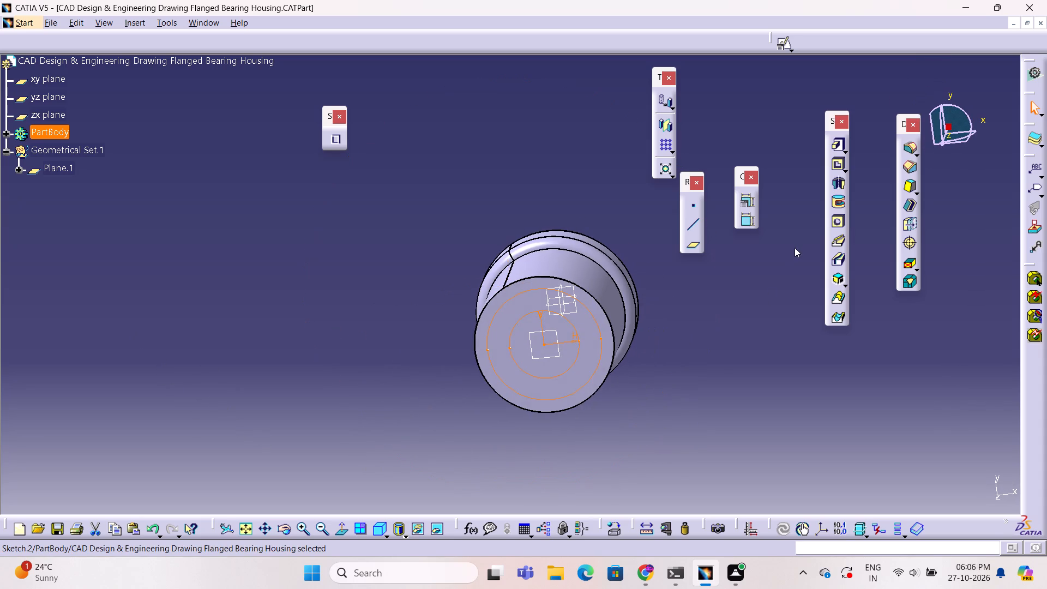
click(744, 302)
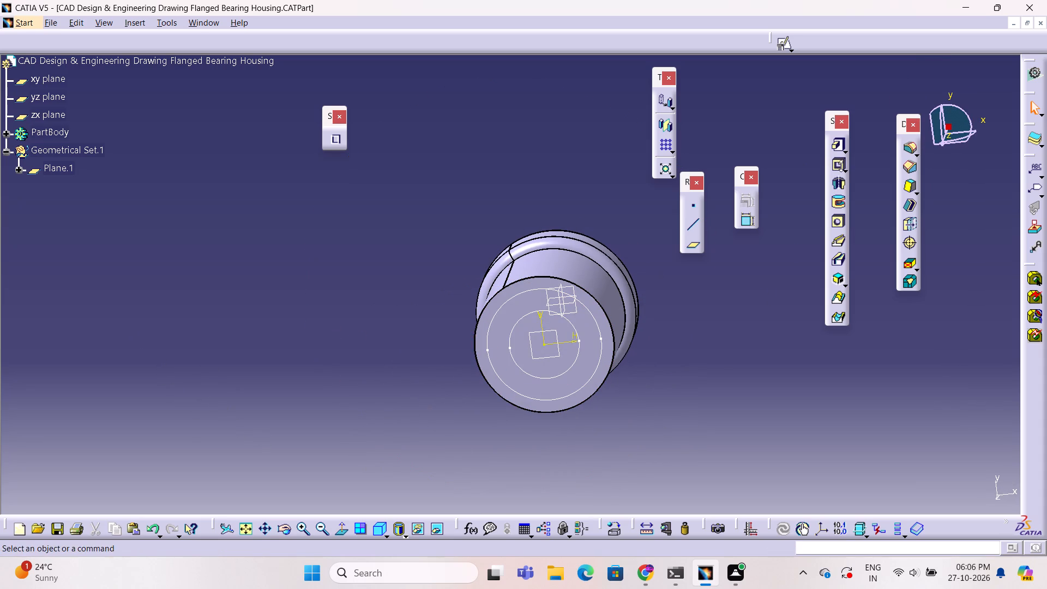
click(840, 167)
right_click(899, 369)
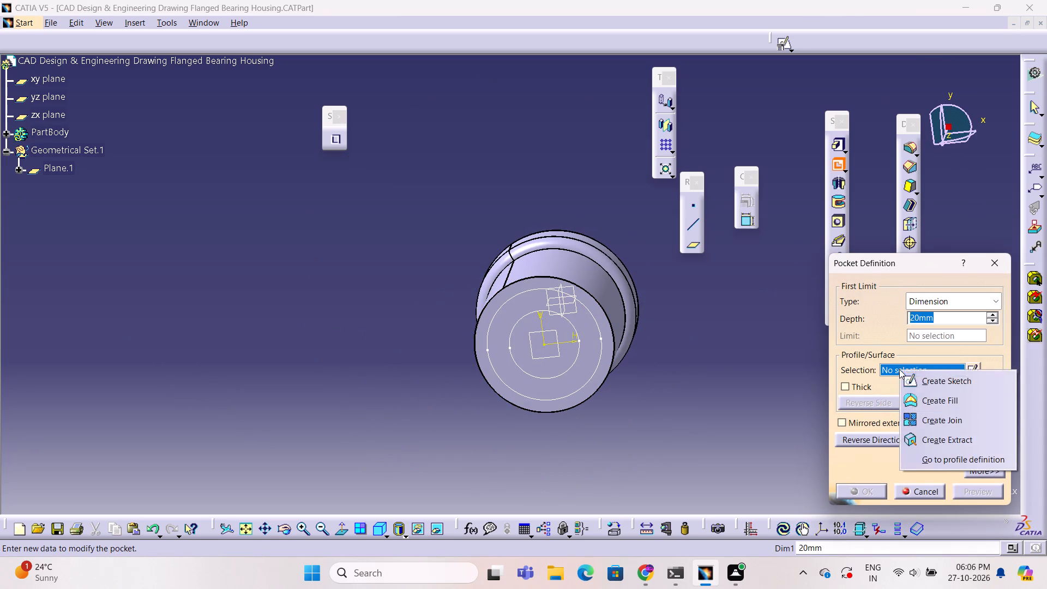
click(946, 462)
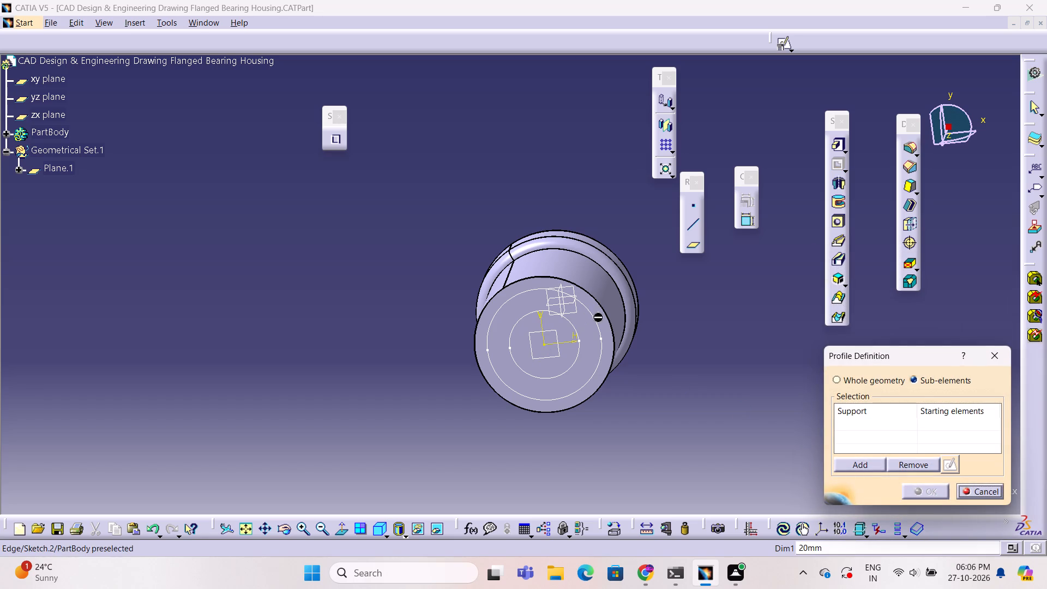
click(594, 322)
click(916, 492)
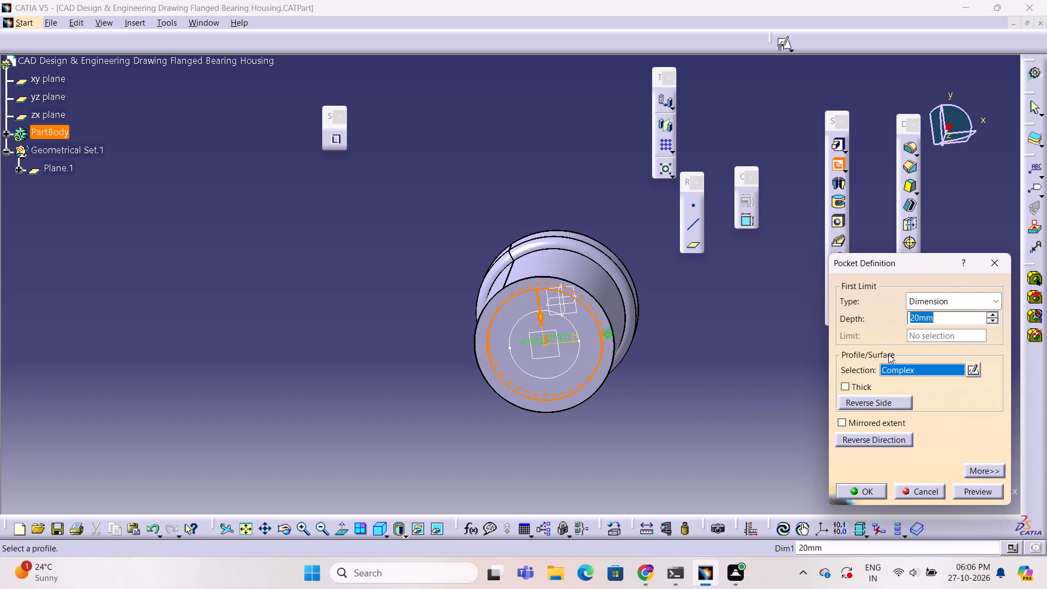
click(973, 487)
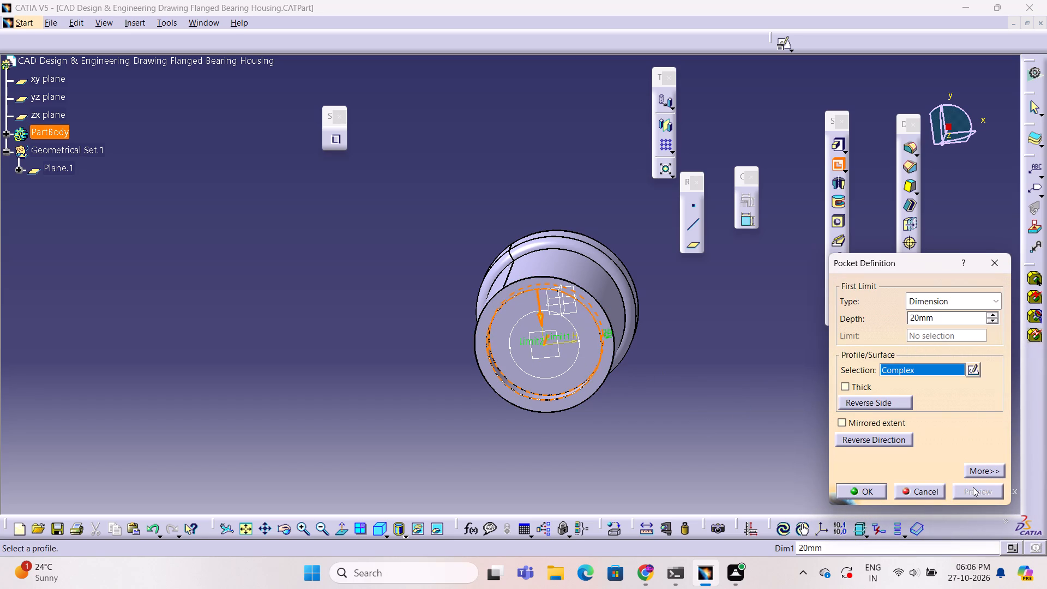
click(869, 495)
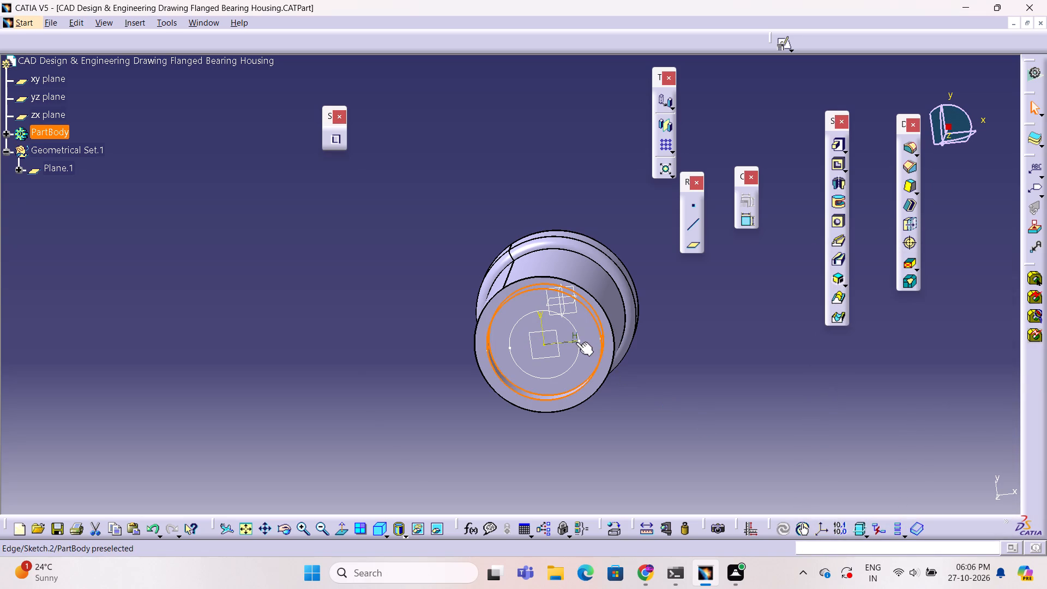
Cut a pocket with the inner 75 mm circle as sub-element profile, limited Up to last, through the body.
click(834, 170)
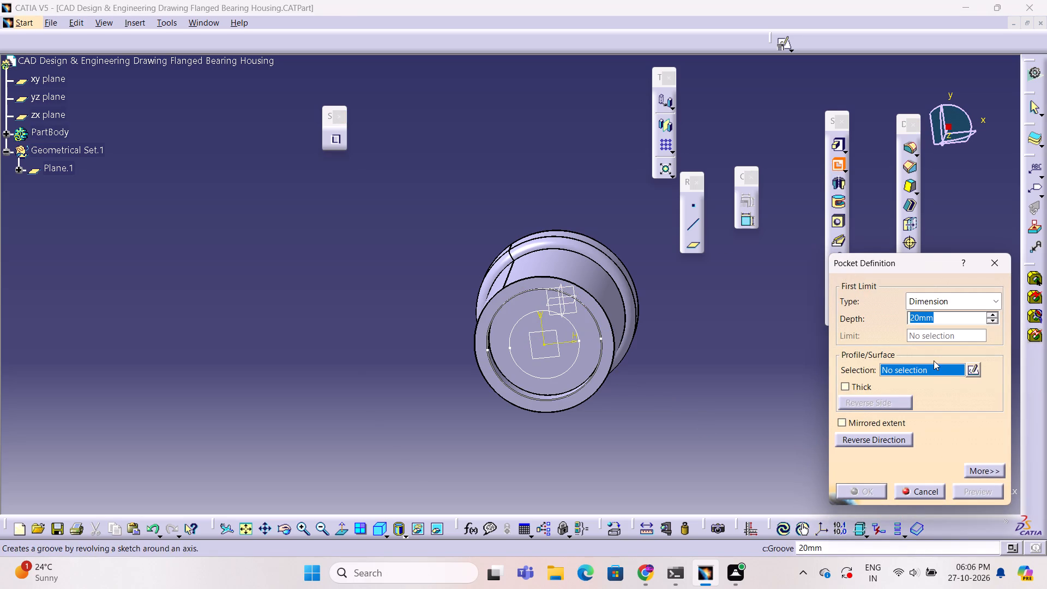
right_click(933, 370)
click(966, 460)
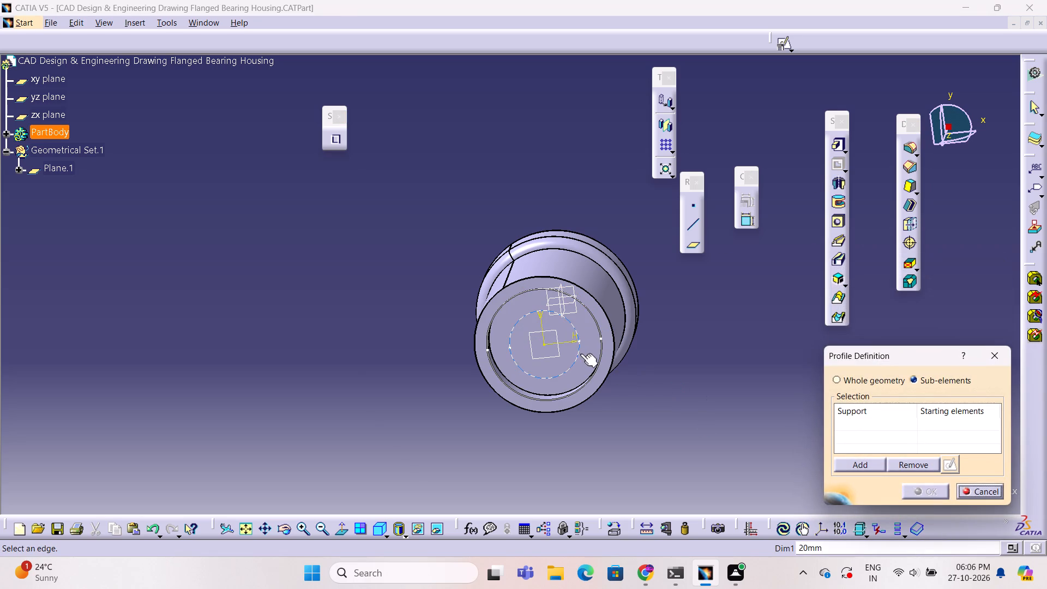
click(580, 353)
click(918, 497)
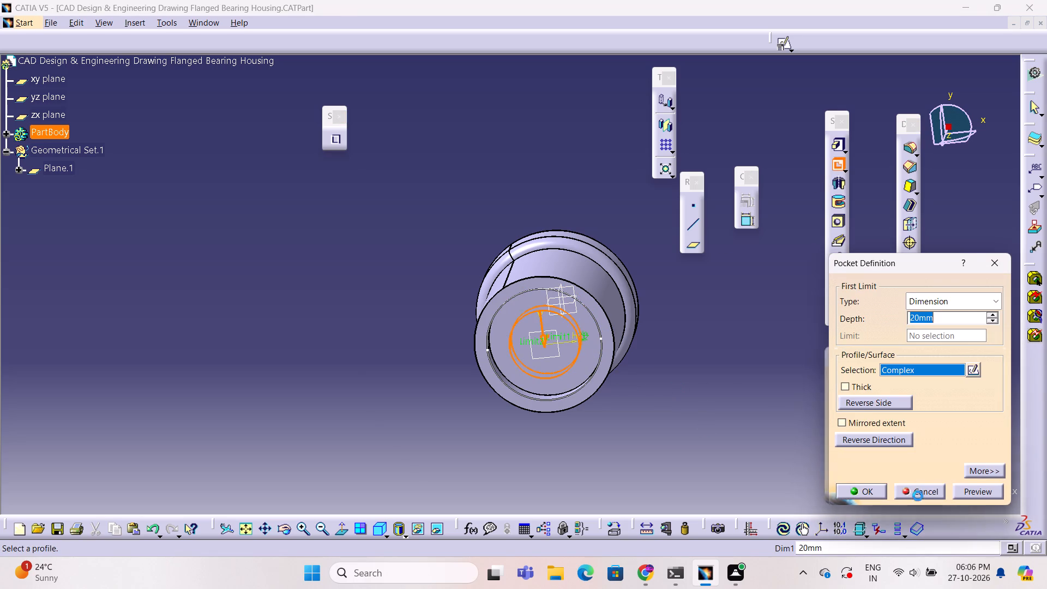
click(962, 308)
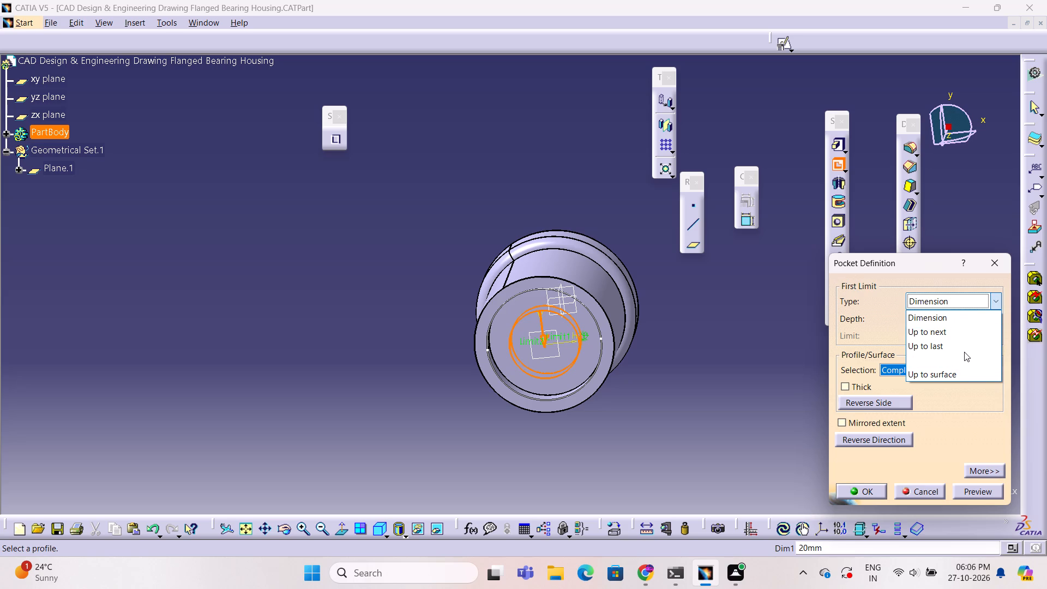
click(964, 352)
click(976, 490)
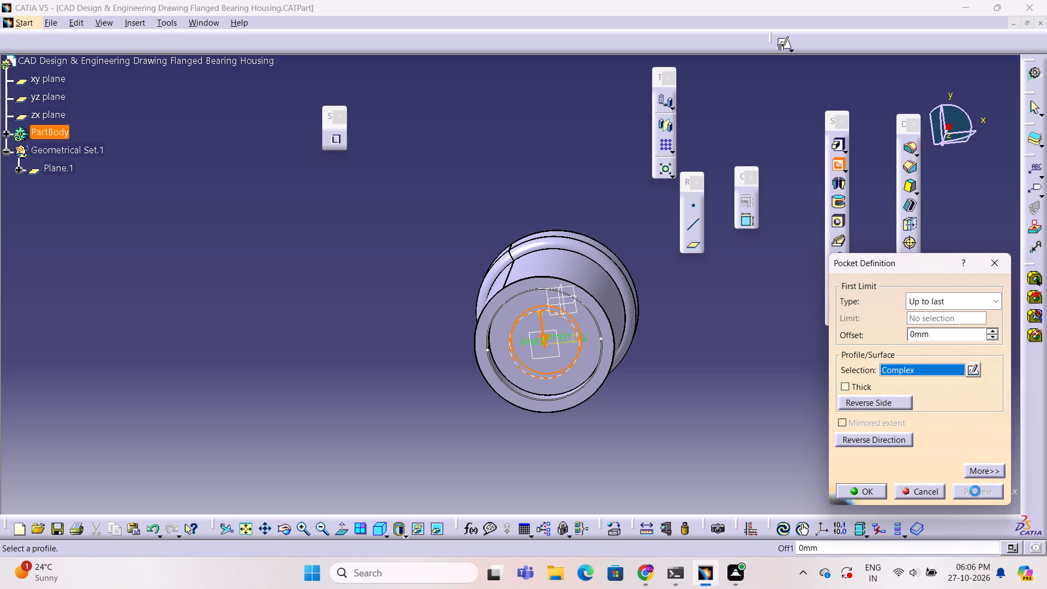
click(856, 492)
click(682, 405)
Hide the concentric-circle sketch used for the two pockets.
ctrl+middle_drag(679, 342, 678, 366)
ctrl+middle_drag(676, 365, 595, 330)
middle_drag(666, 376, 645, 333)
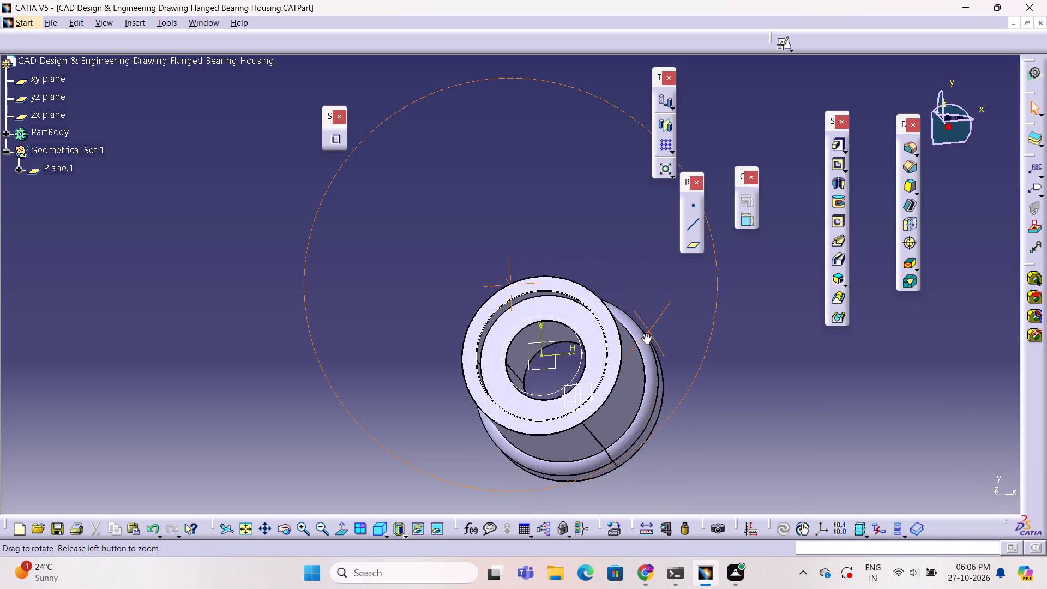
middle_drag(645, 333, 599, 190)
ctrl+middle_drag(664, 147, 680, 277)
ctrl+middle_click(660, 278)
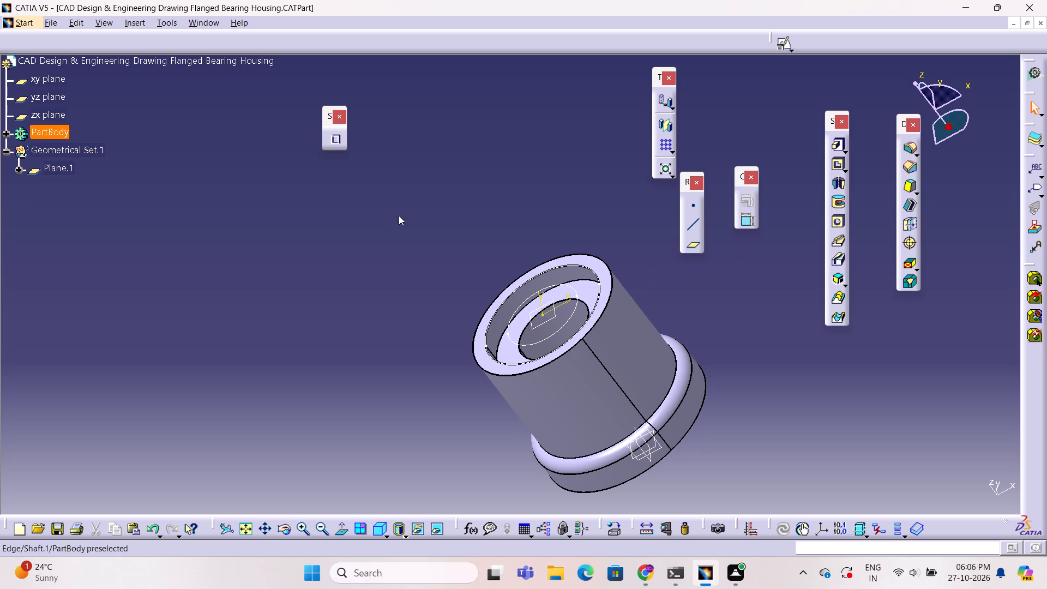
middle_drag(360, 364, 389, 375)
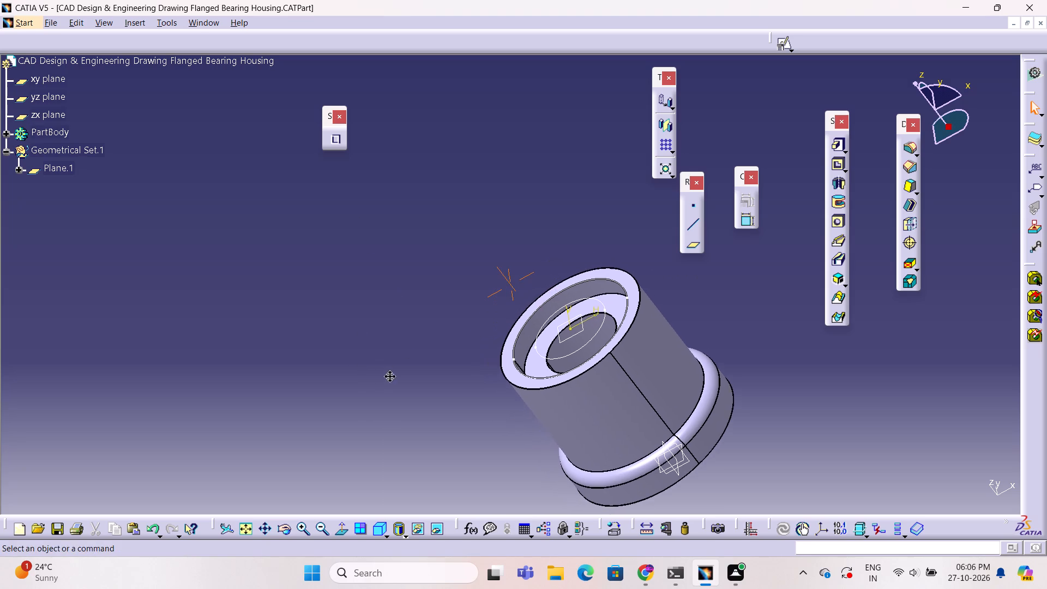
middle_drag(389, 375, 389, 336)
click(389, 336)
middle_drag(388, 334, 327, 310)
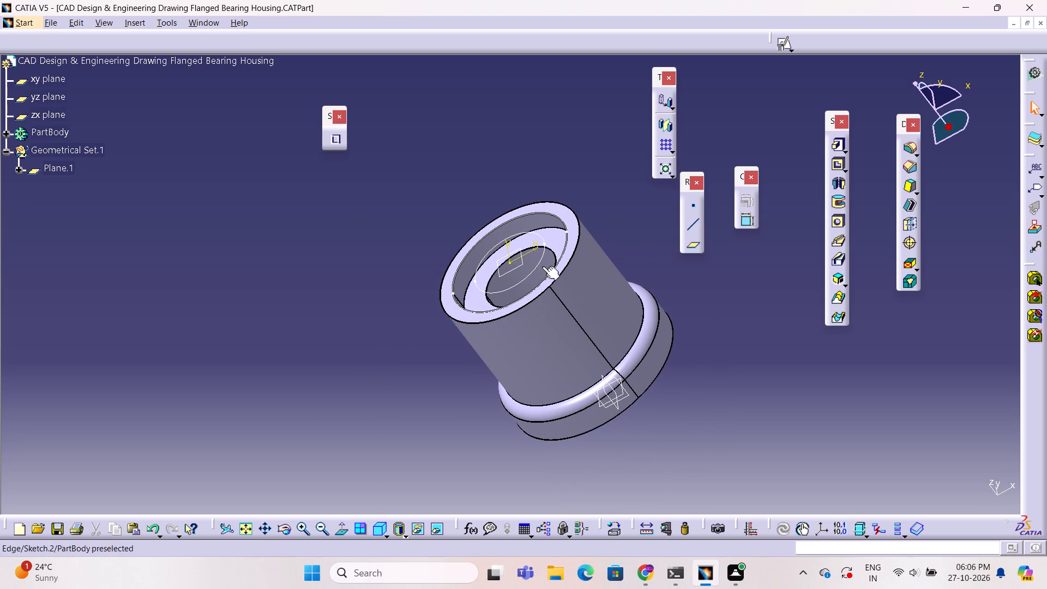
right_click(539, 262)
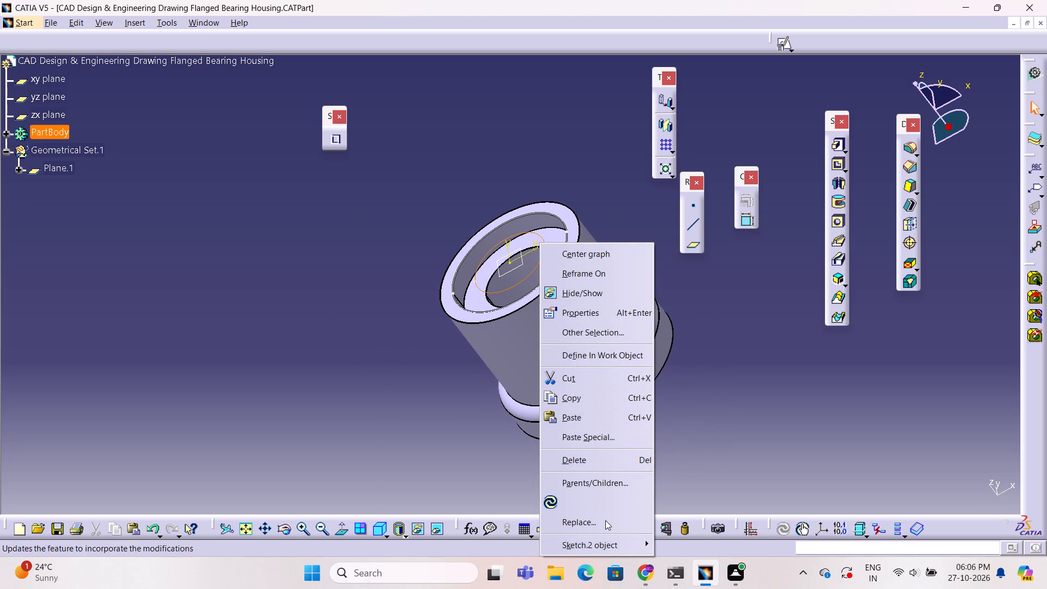
click(621, 293)
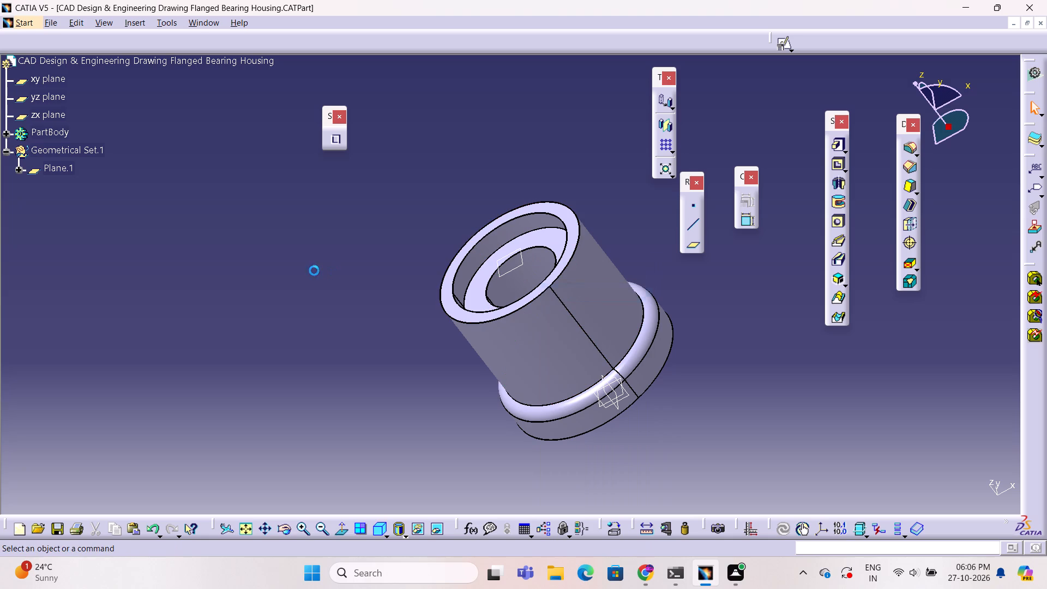
click(237, 259)
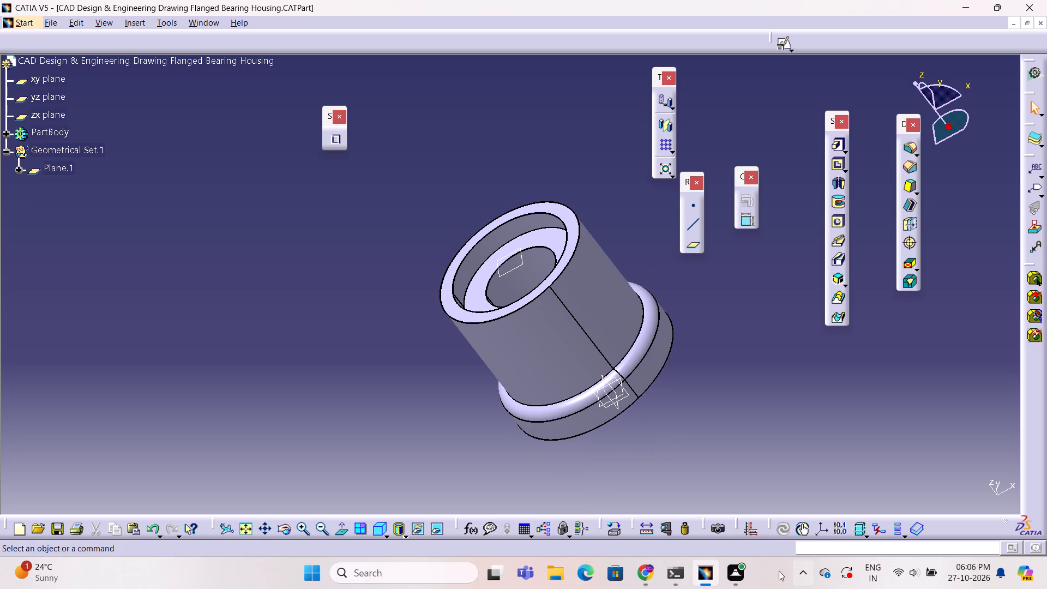
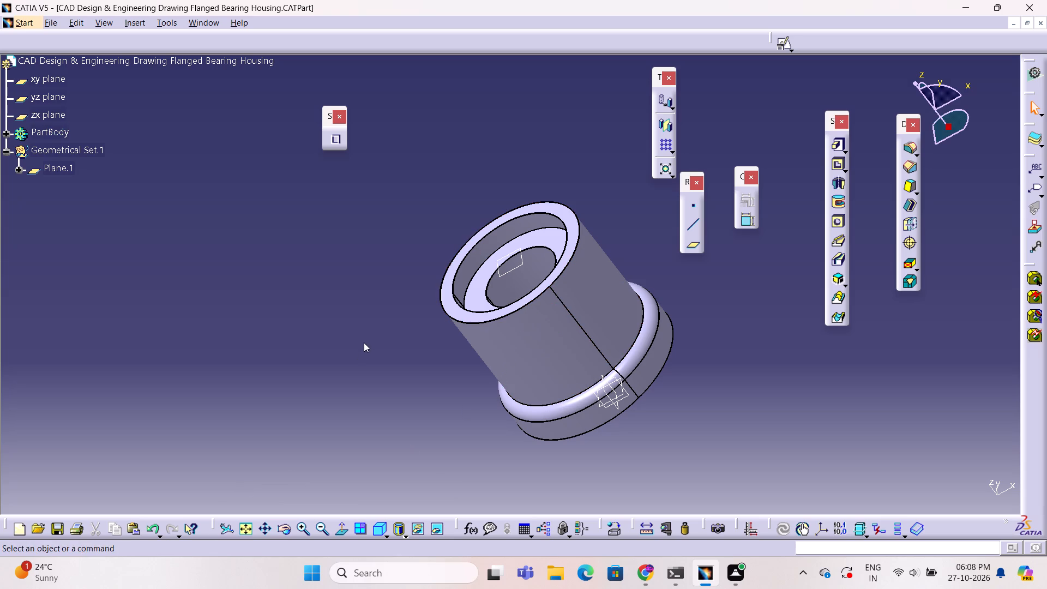
Inspect the housing's stepped bore and base flange in isometric and top views and from several tilted angles.
ctrl+middle_drag(367, 349, 368, 363)
click(375, 532)
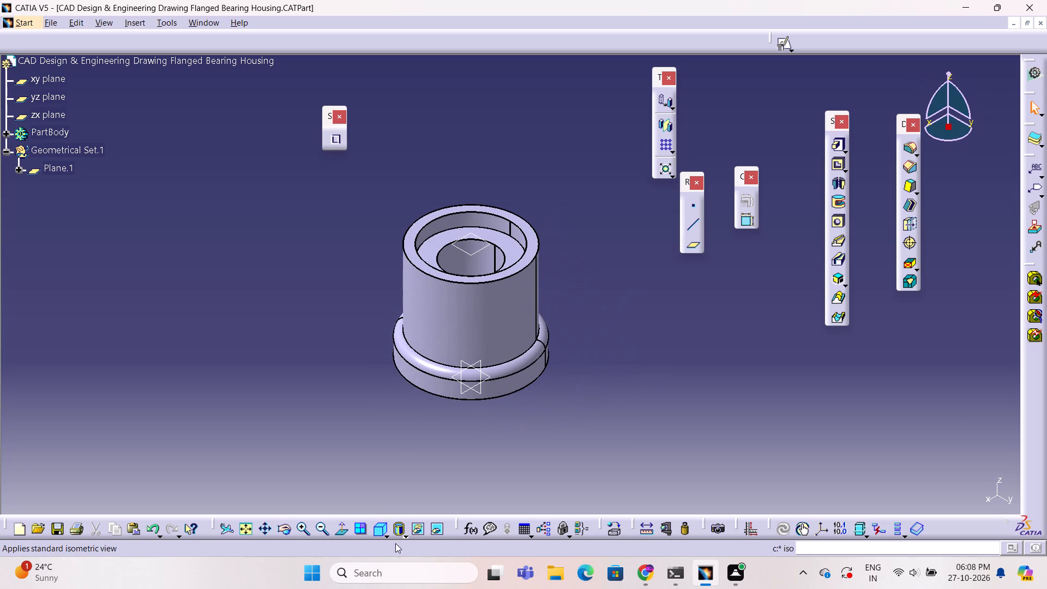
click(389, 536)
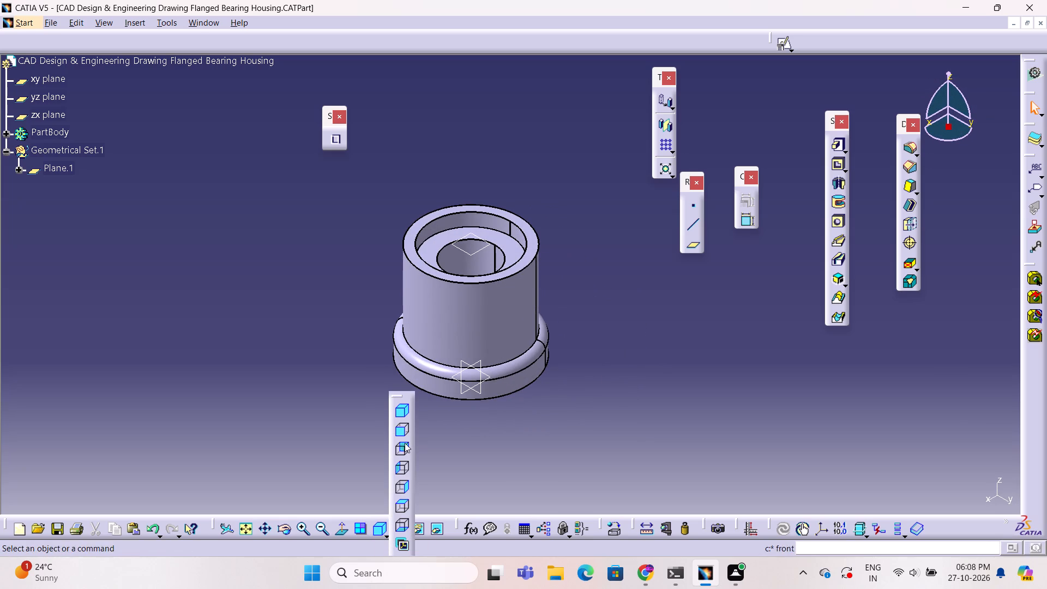
click(402, 504)
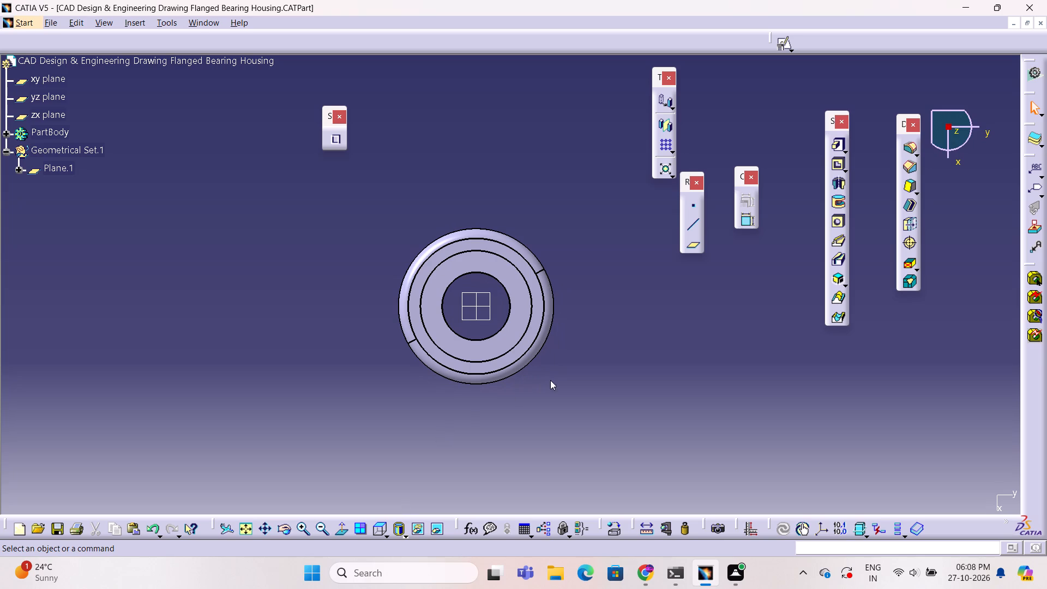
ctrl+middle_drag(569, 392, 569, 415)
ctrl+middle_drag(569, 415, 559, 386)
ctrl+middle_drag(561, 406, 535, 403)
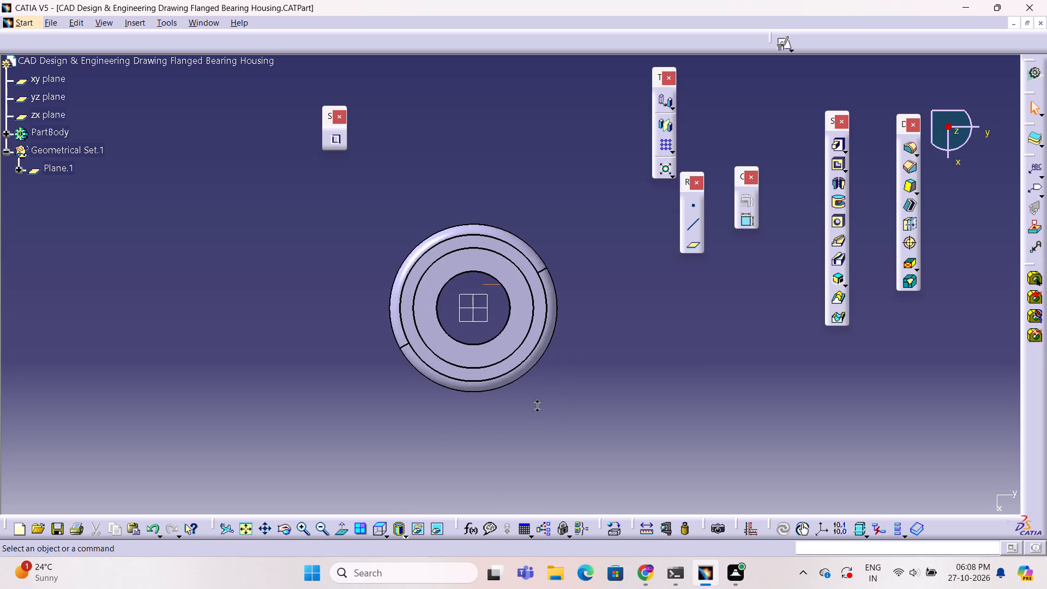
ctrl+middle_drag(535, 403, 537, 413)
middle_drag(580, 456, 521, 402)
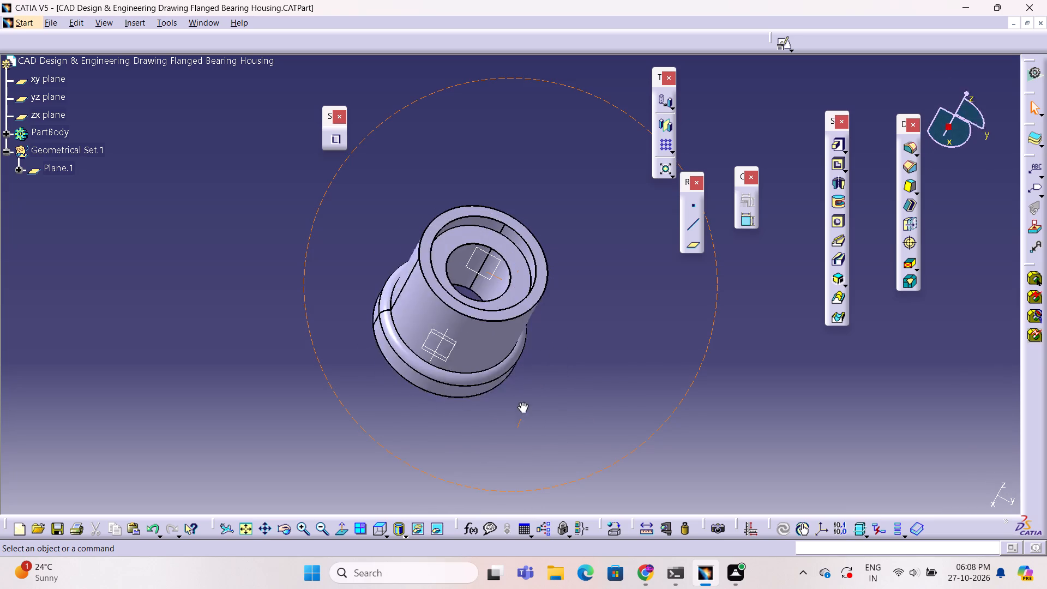
middle_drag(521, 402, 489, 394)
ctrl+middle_drag(525, 362, 547, 330)
ctrl+middle_drag(550, 399, 548, 376)
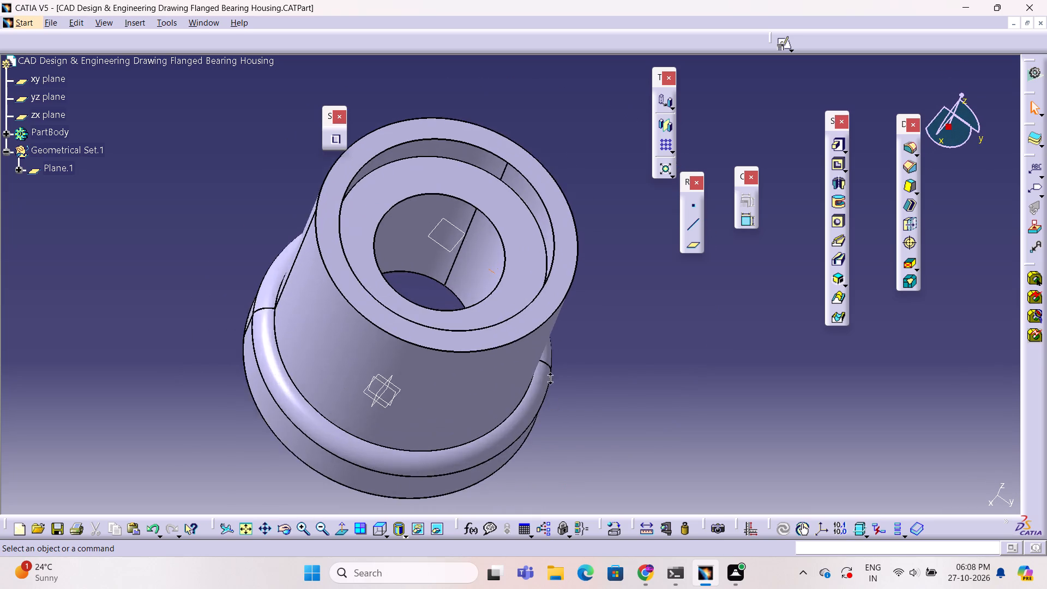
ctrl+middle_drag(548, 376, 557, 427)
ctrl+middle_drag(557, 428, 549, 427)
middle_drag(549, 427, 582, 296)
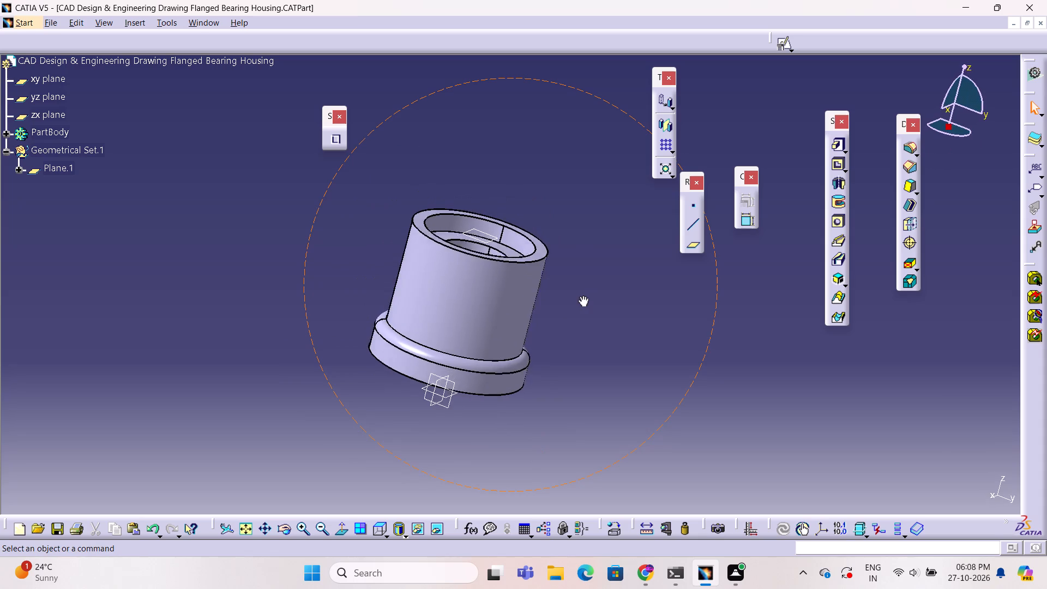
middle_drag(582, 296, 598, 418)
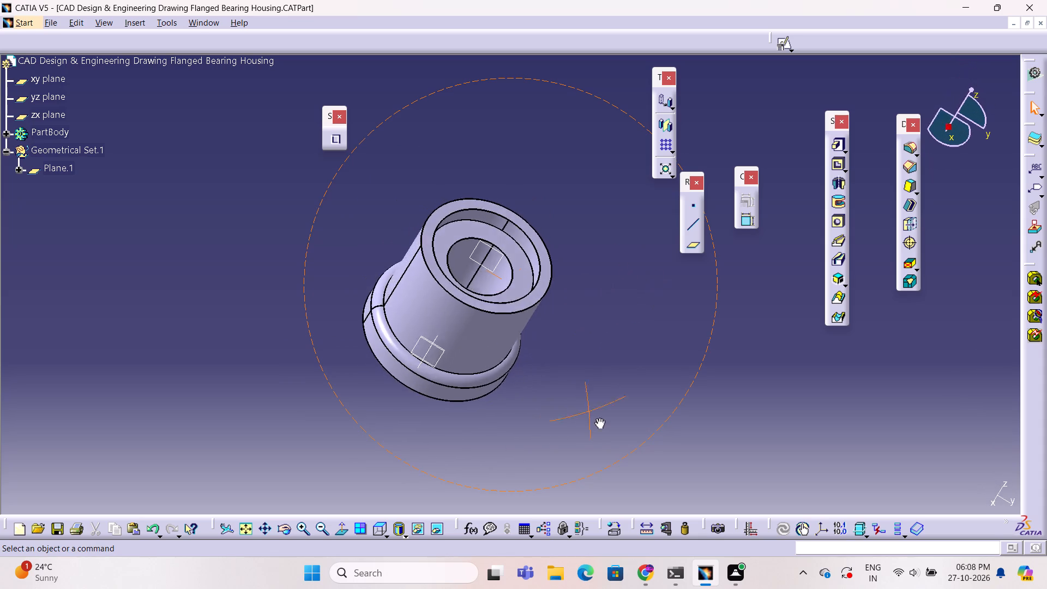
middle_drag(598, 418, 567, 326)
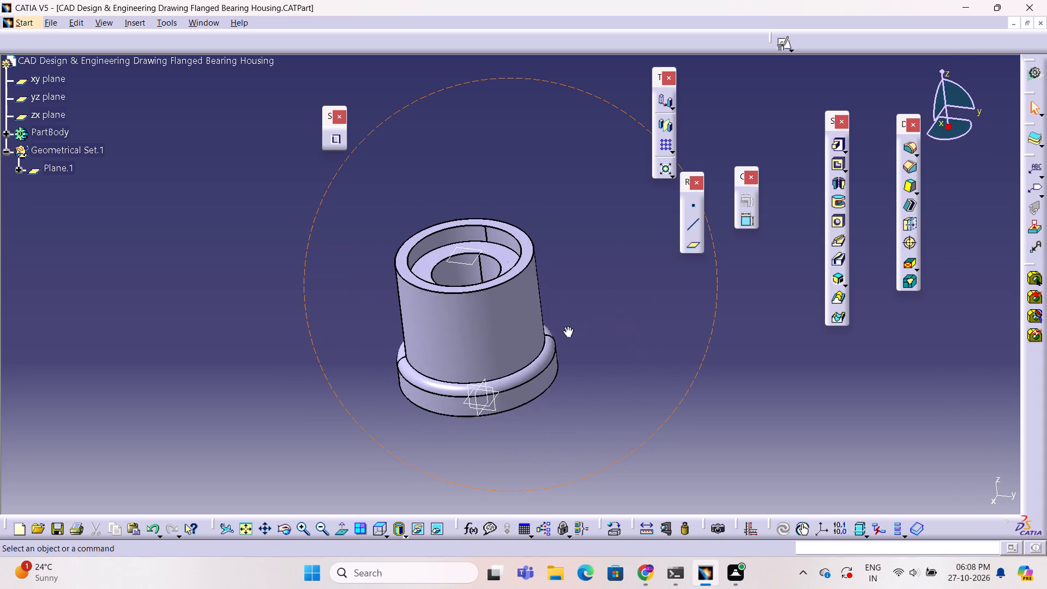
middle_drag(567, 326, 605, 350)
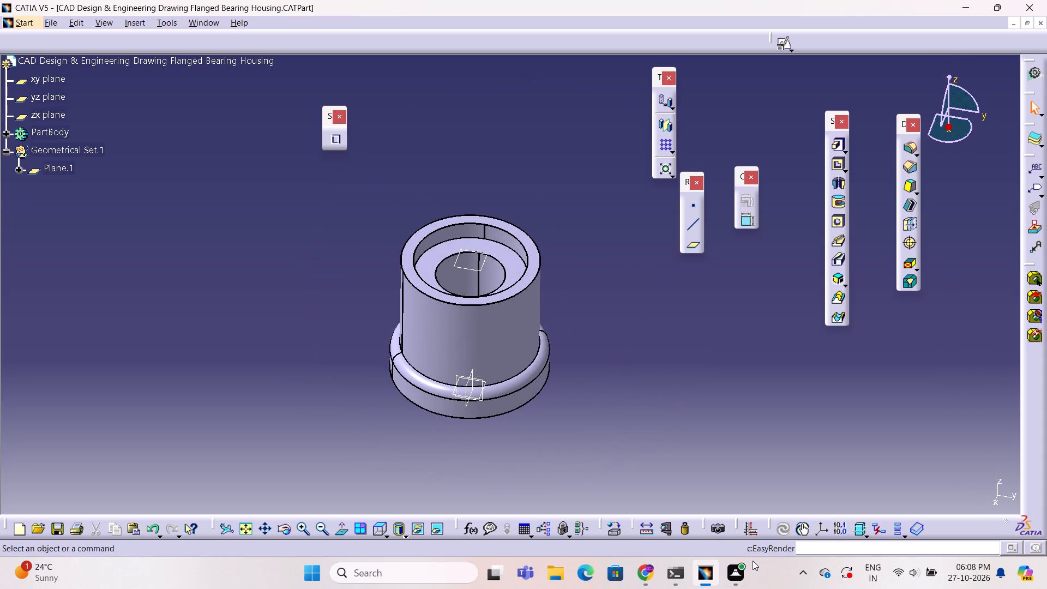
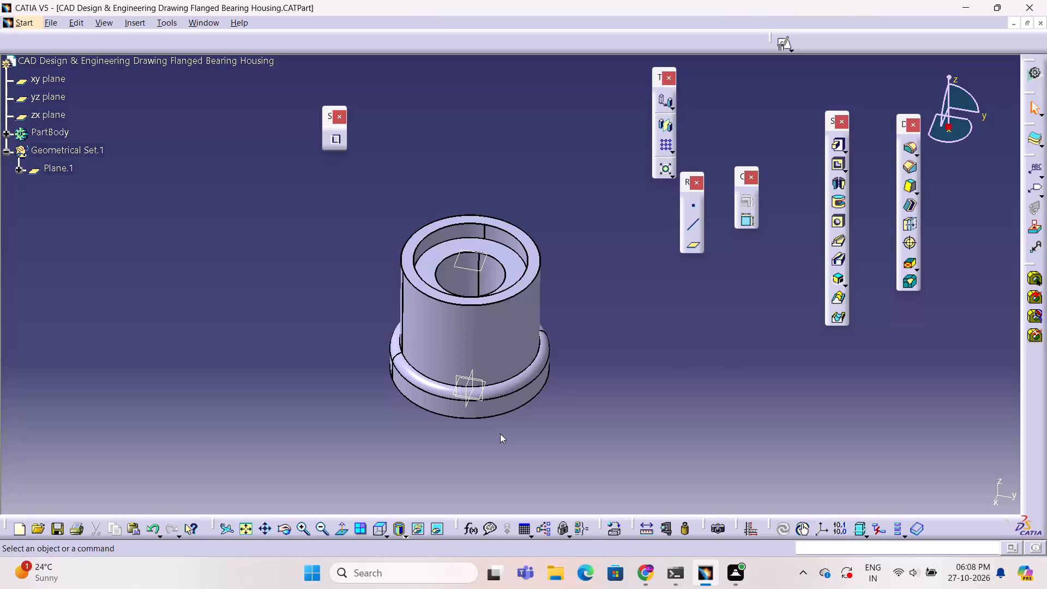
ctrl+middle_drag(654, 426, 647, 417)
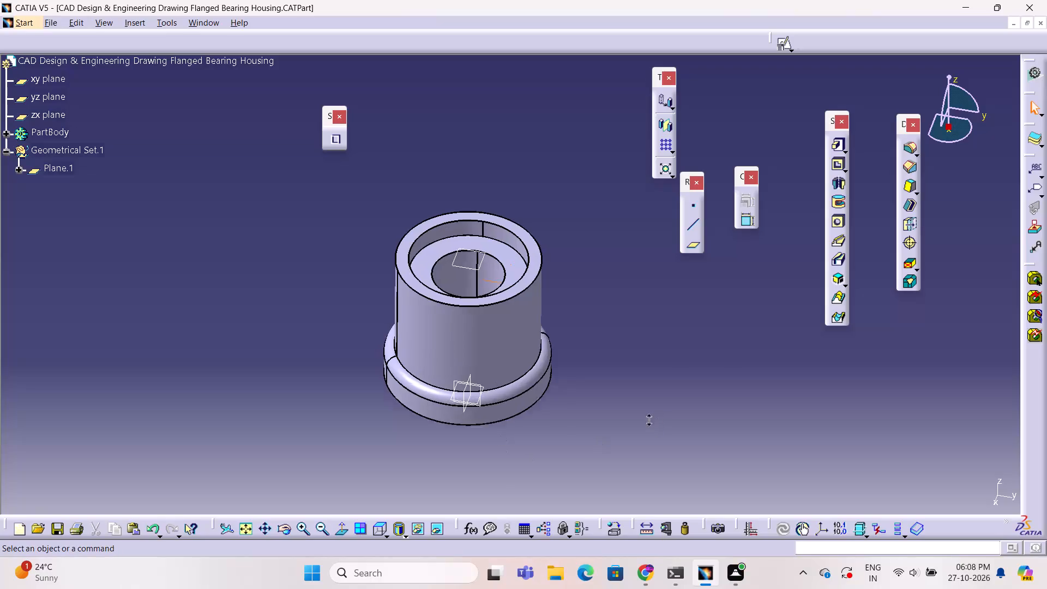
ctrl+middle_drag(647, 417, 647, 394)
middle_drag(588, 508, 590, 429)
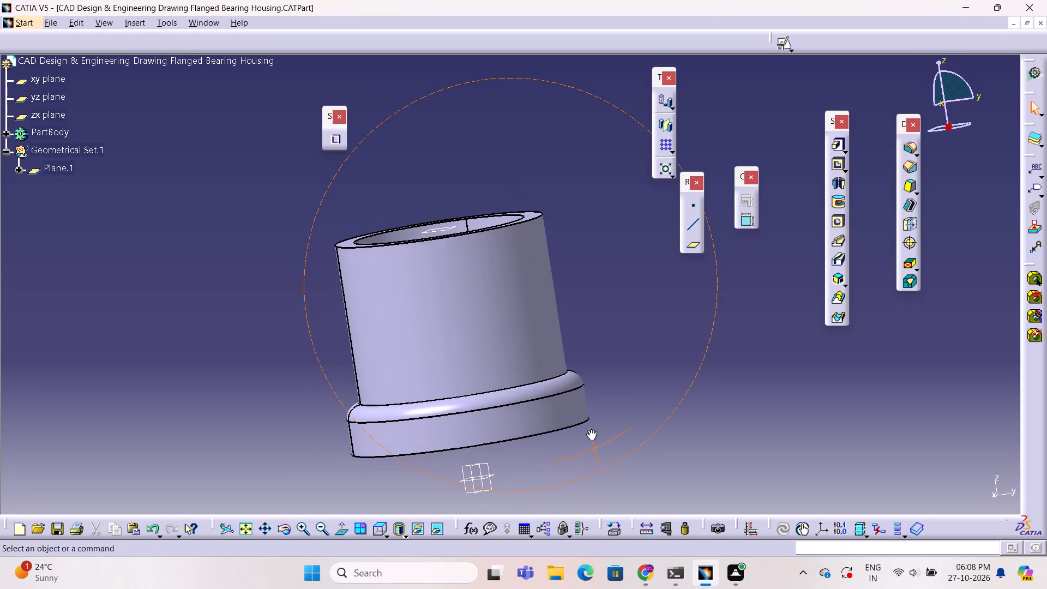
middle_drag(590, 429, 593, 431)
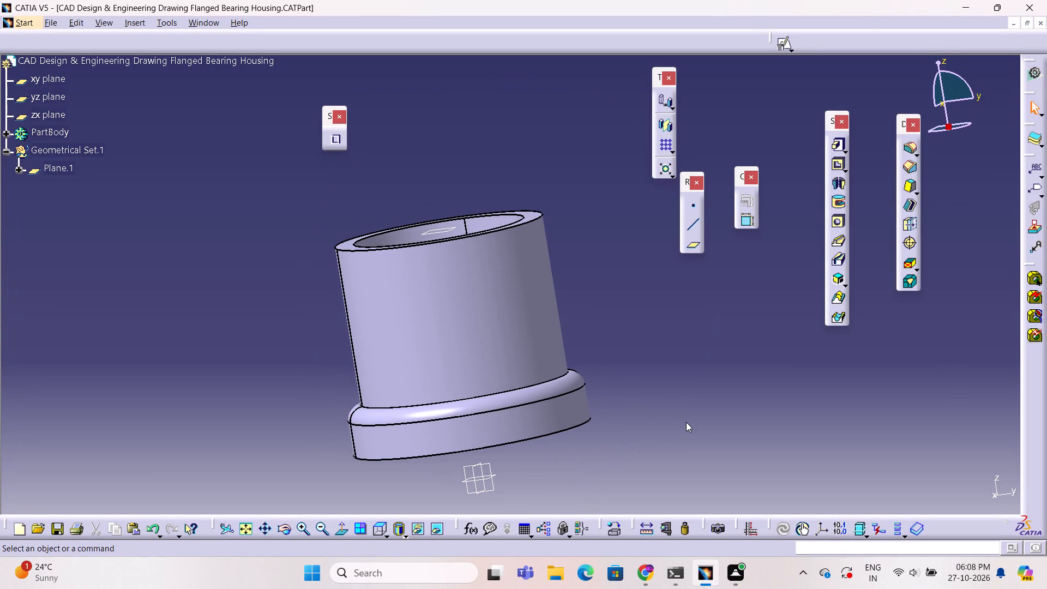
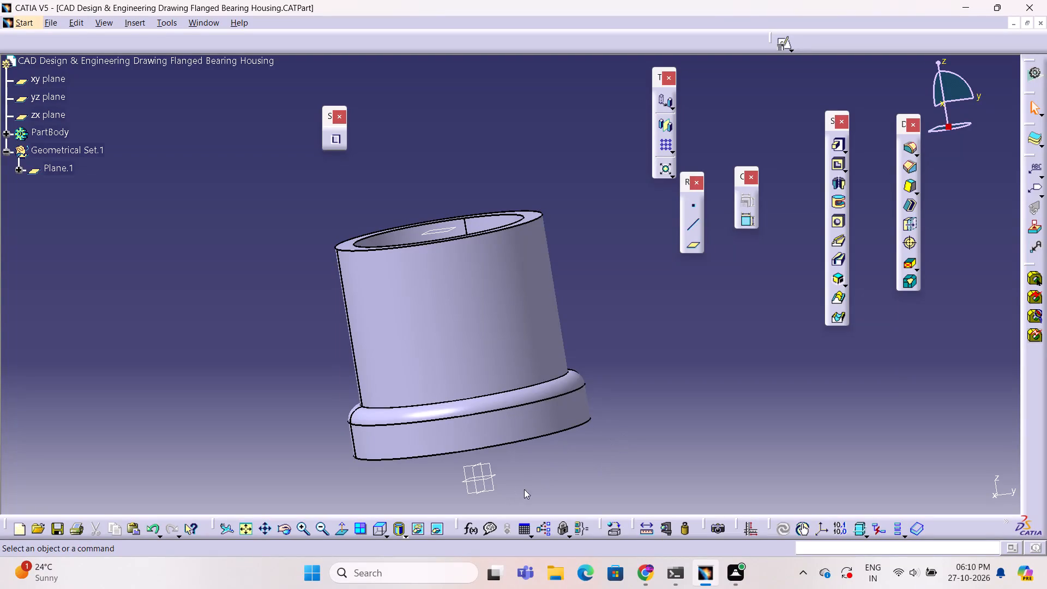
Create a reference plane offset 30 mm from the xy plane.
click(496, 474)
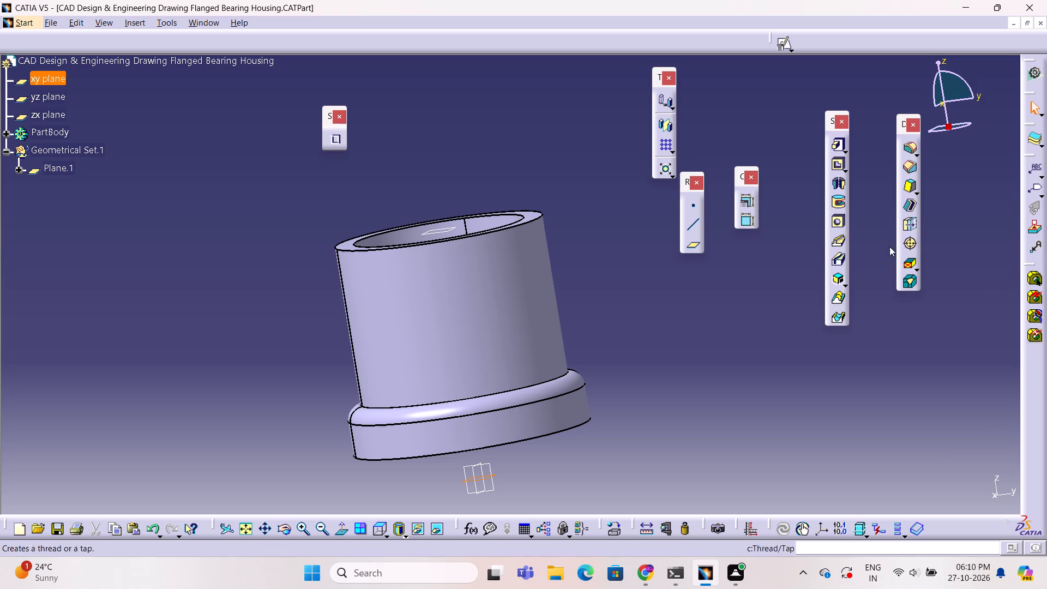
click(697, 250)
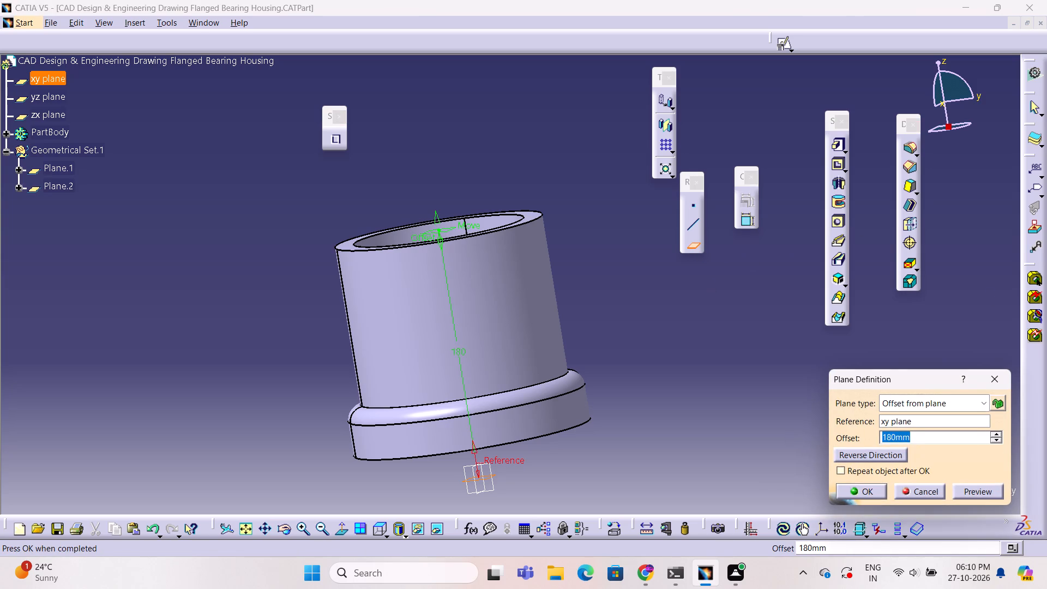
double_click(922, 438)
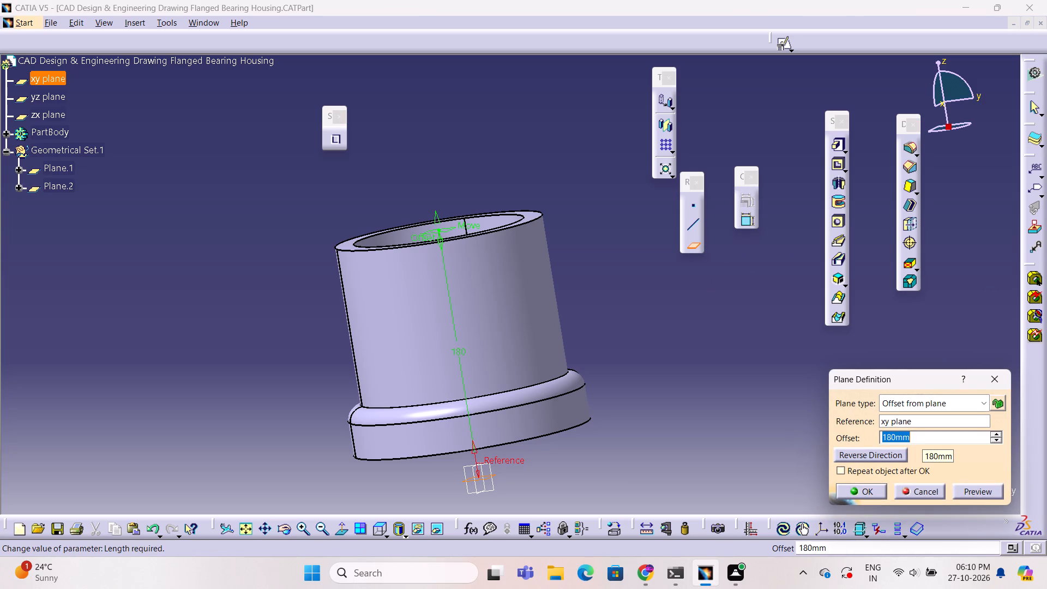
text(30)
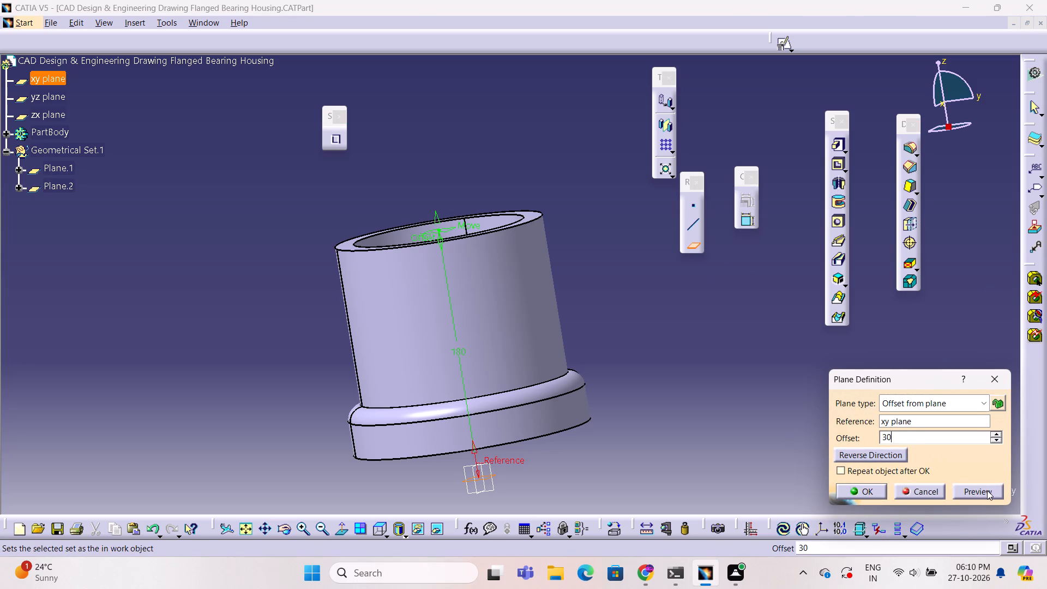
click(987, 490)
click(880, 493)
click(670, 454)
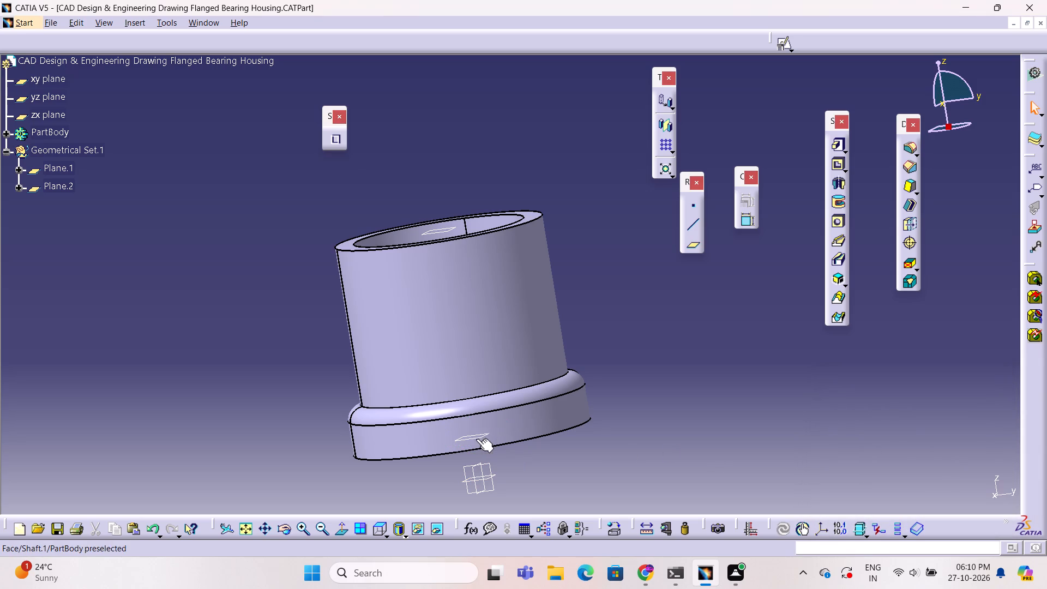
Start a positioned sketch on the 30 mm offset plane and draw two concentric circles, about 49 mm and 28 mm in diameter, beside the body on the horizontal axis.
click(476, 438)
click(778, 50)
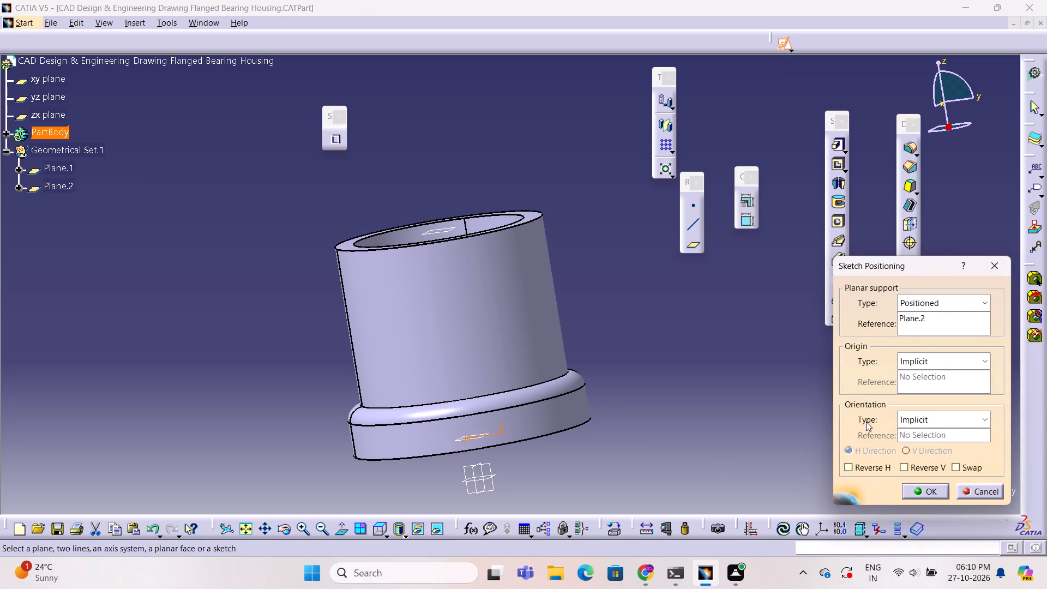
click(931, 491)
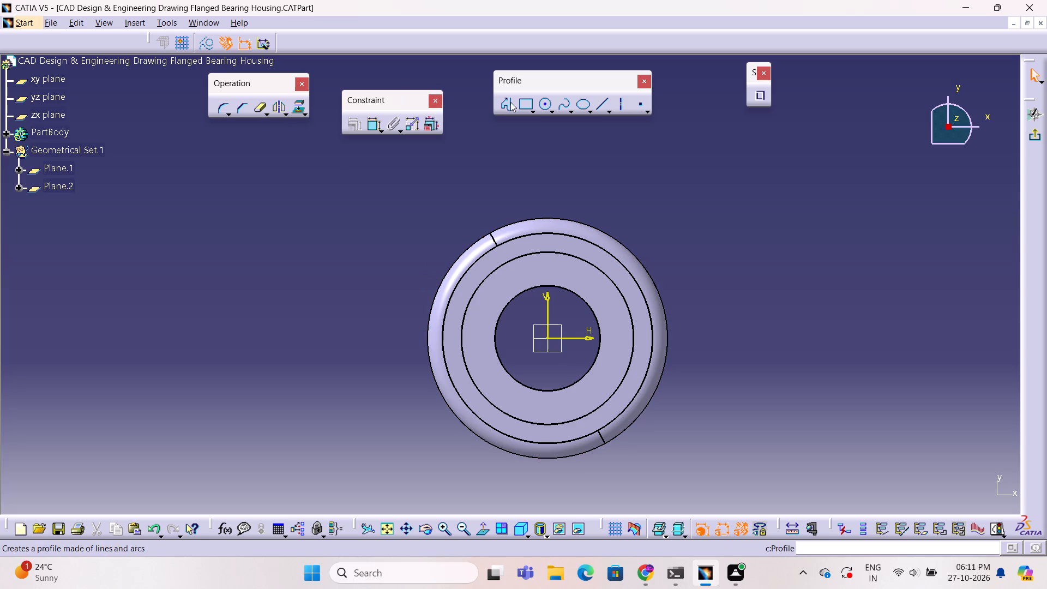
click(541, 103)
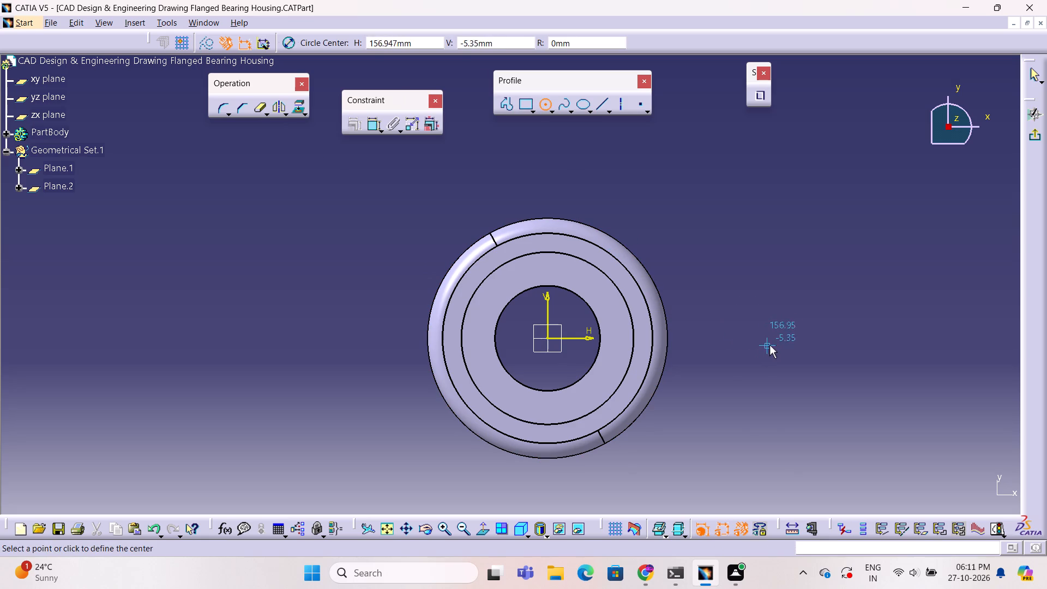
click(775, 338)
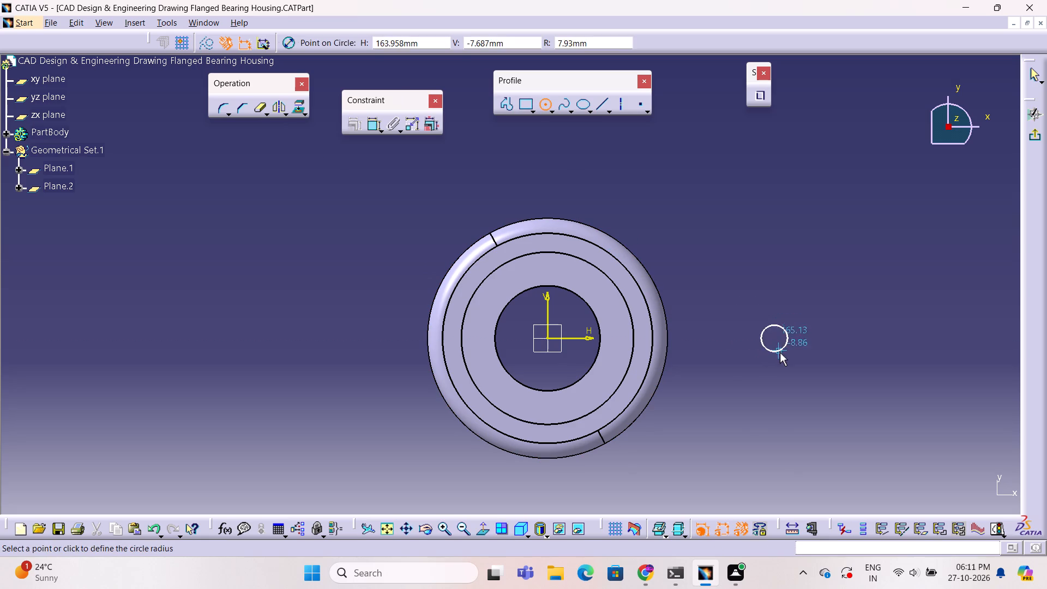
click(787, 371)
click(545, 105)
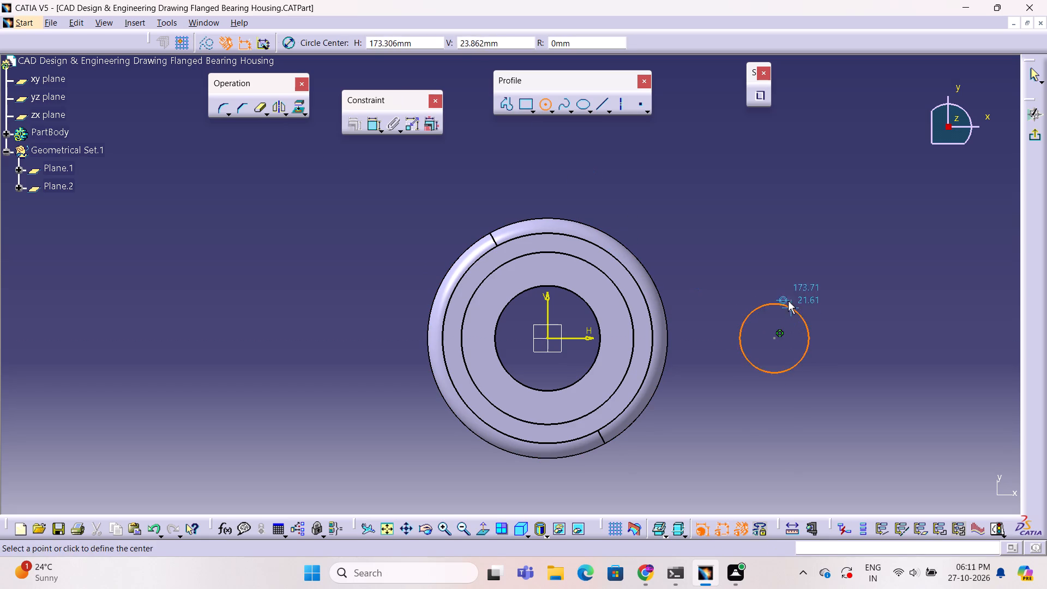
double_click(773, 339)
click(781, 358)
click(944, 302)
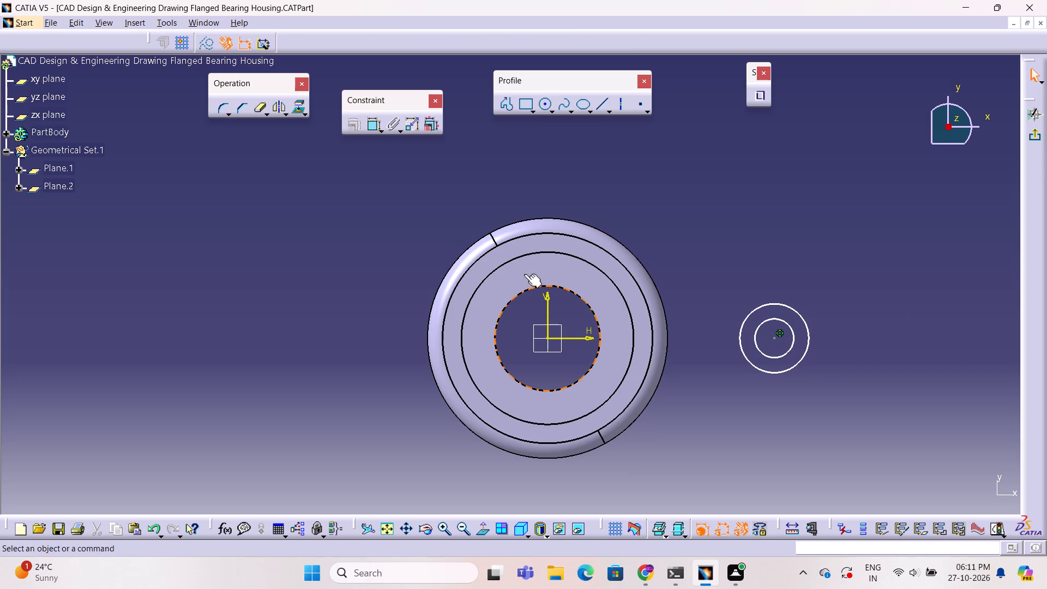
Dimension the inner circle and set its diameter to 25 mm.
click(368, 129)
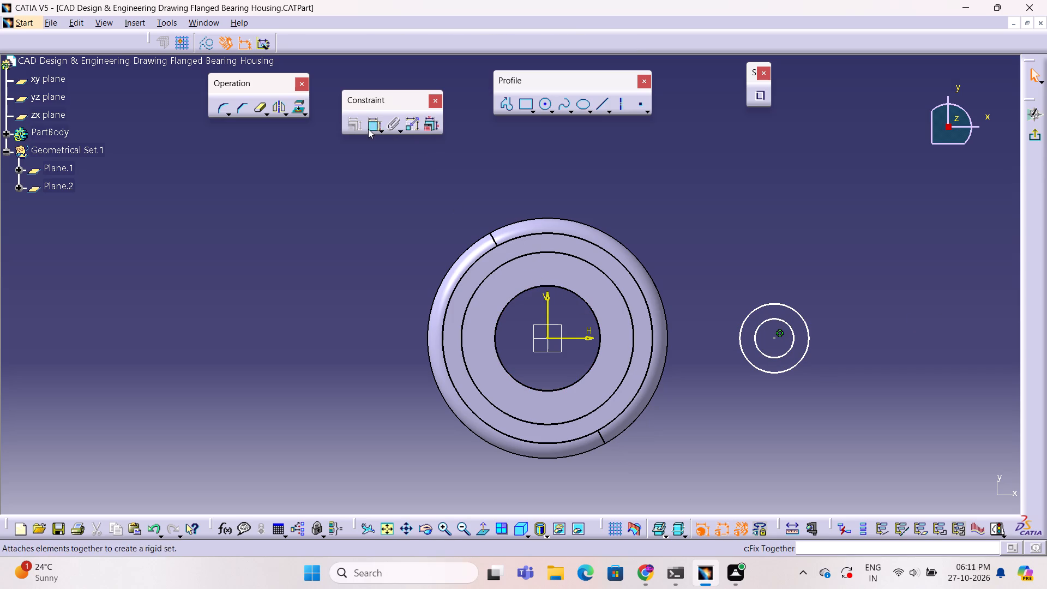
click(792, 341)
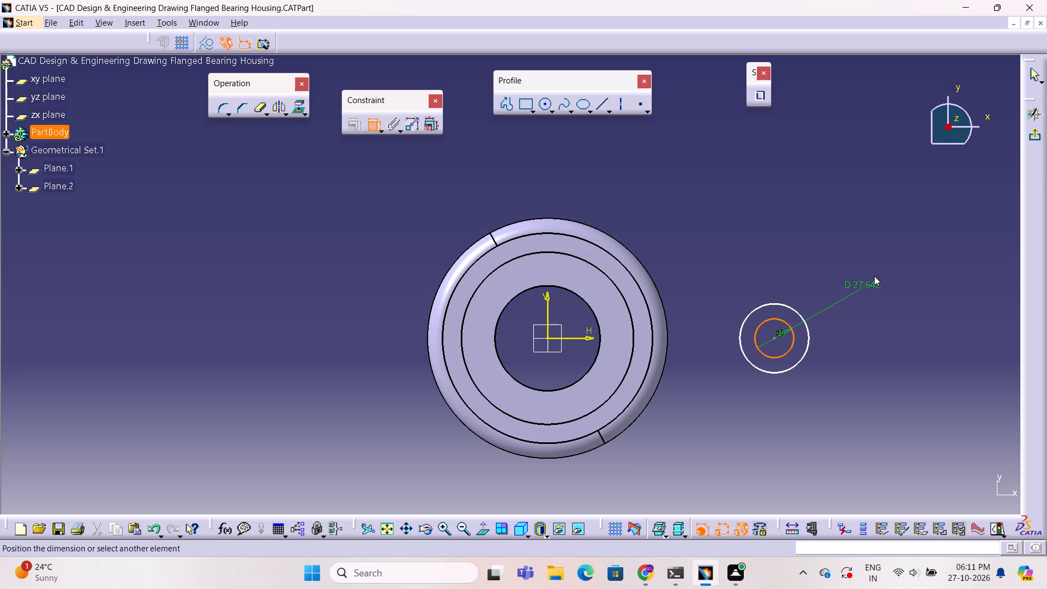
click(875, 270)
double_click(876, 269)
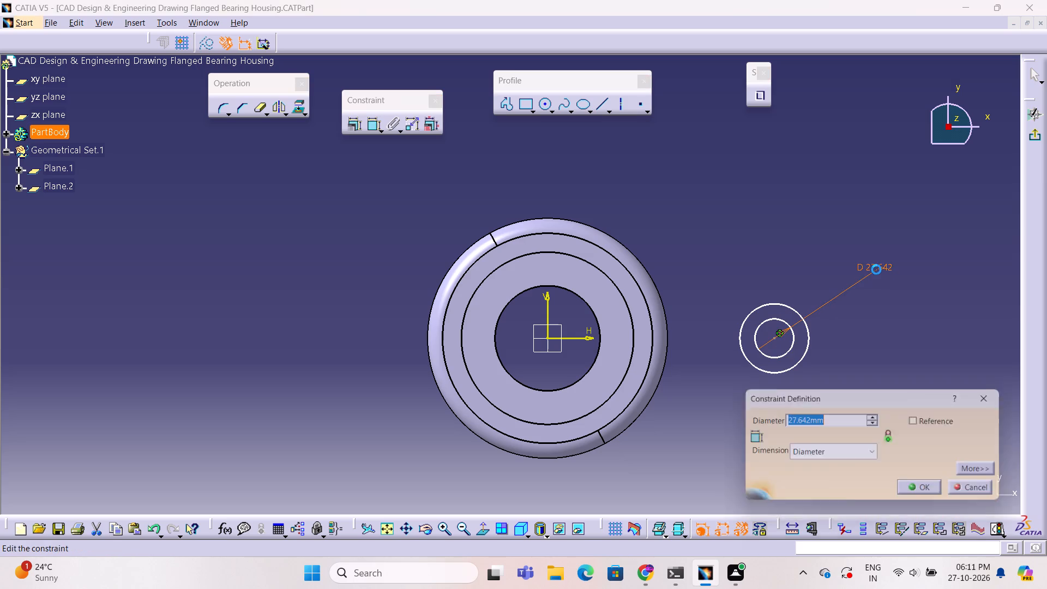
double_click(852, 419)
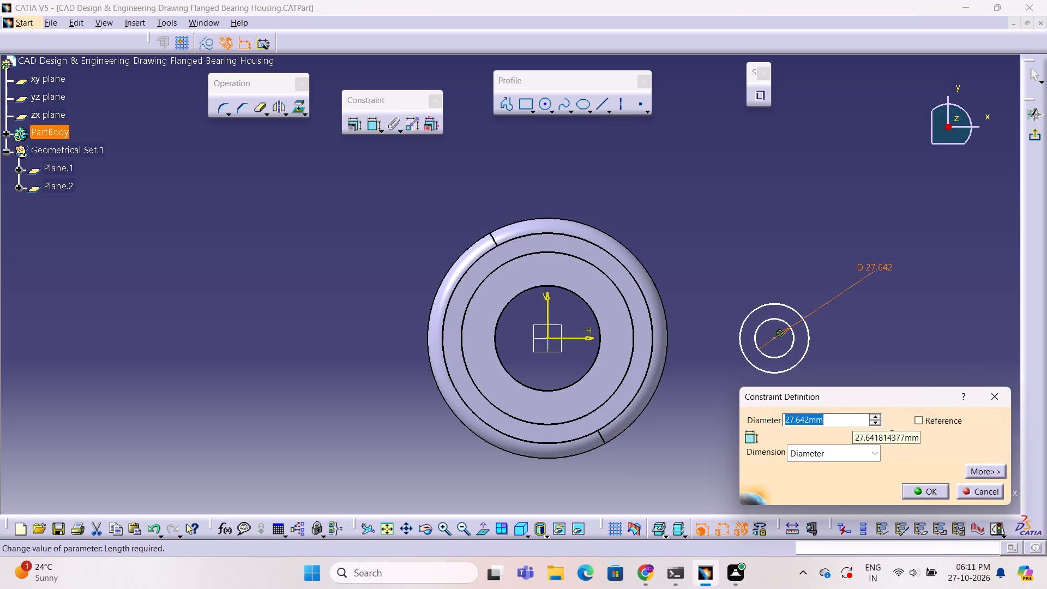
key(2)
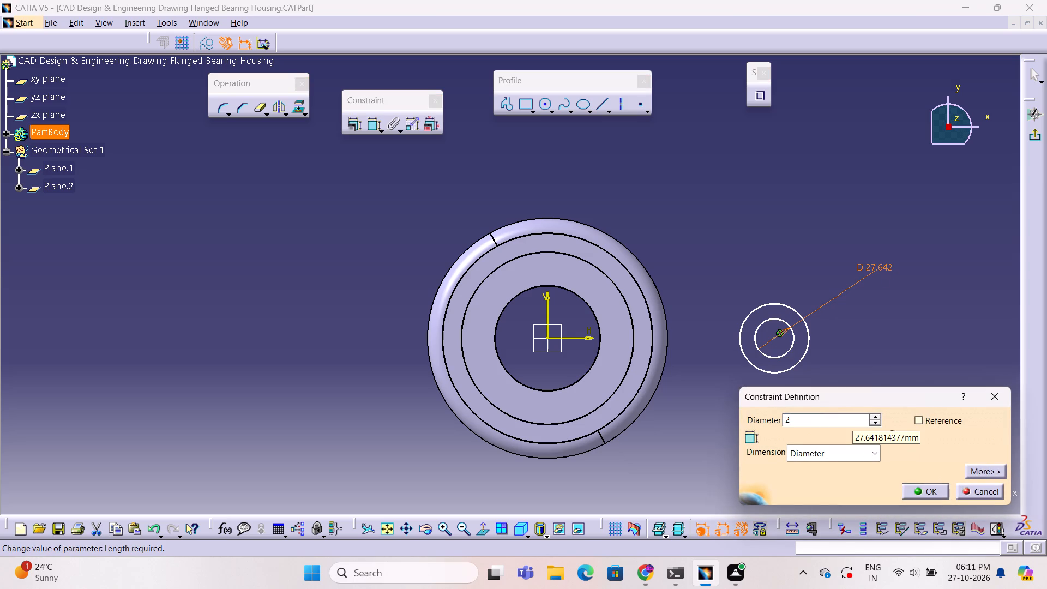
key(5)
click(937, 489)
click(898, 380)
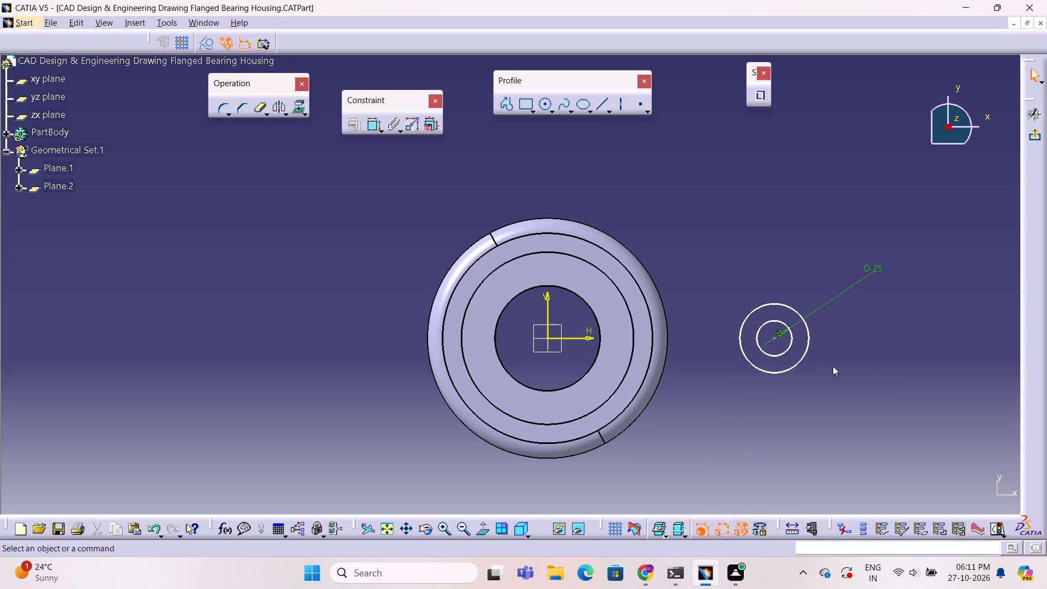
Dimension the outer circle as a radius and set it to 25 mm.
click(375, 129)
click(809, 347)
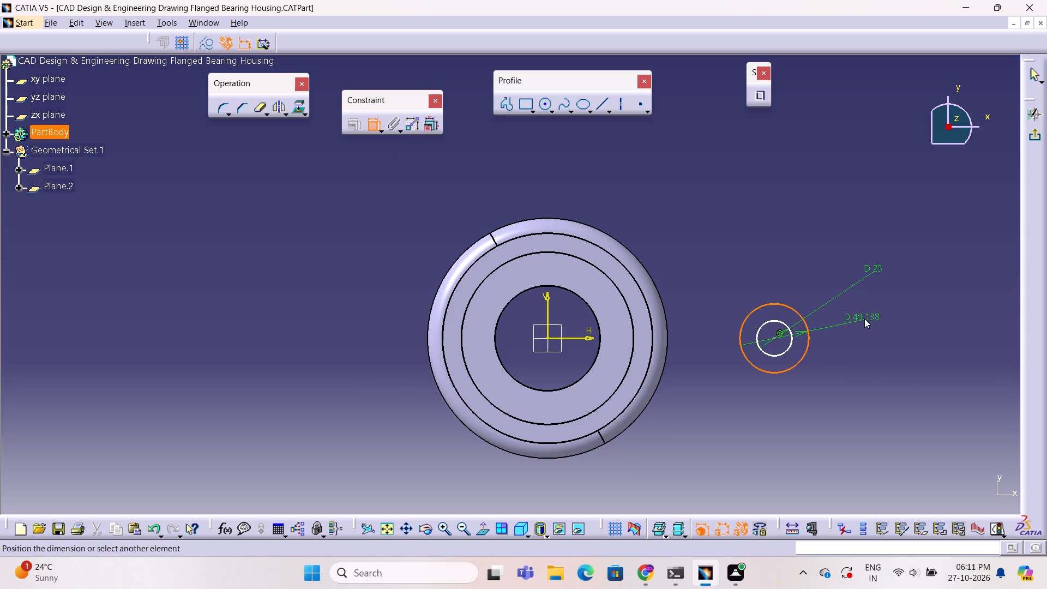
click(869, 317)
double_click(877, 315)
click(853, 456)
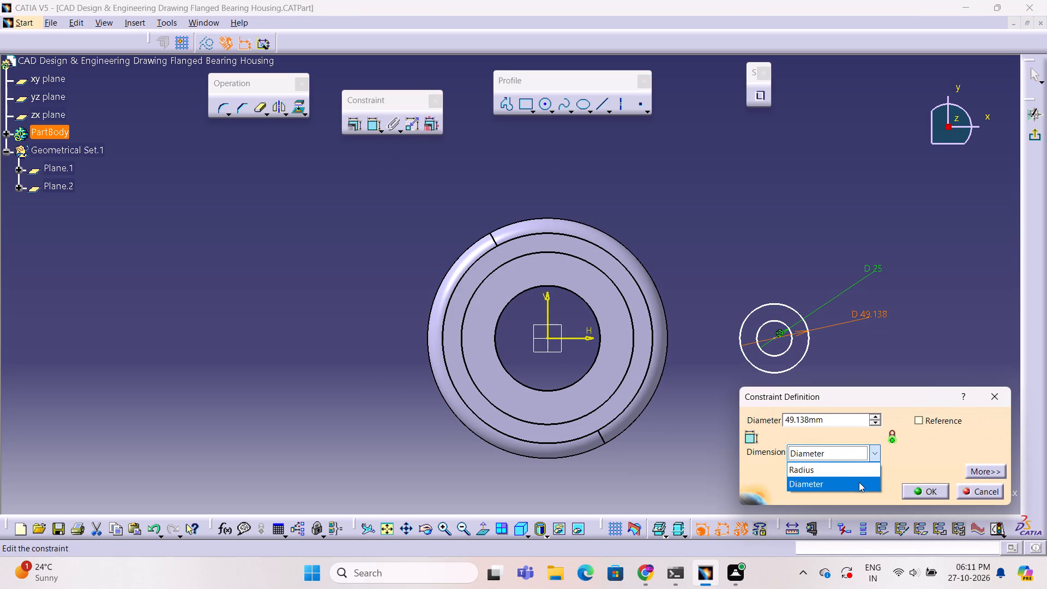
click(859, 474)
double_click(858, 416)
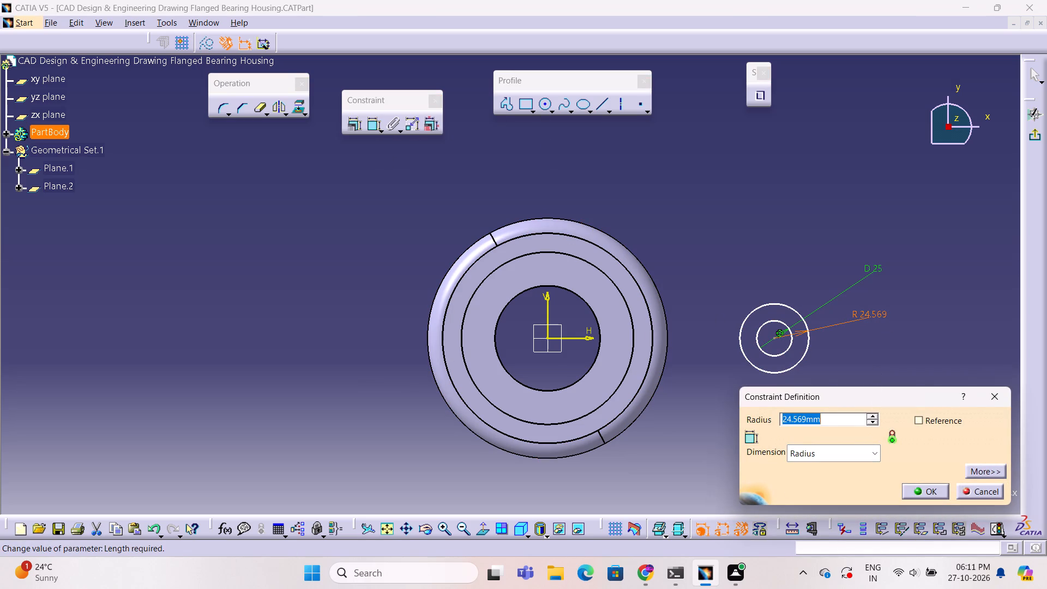
text(25)
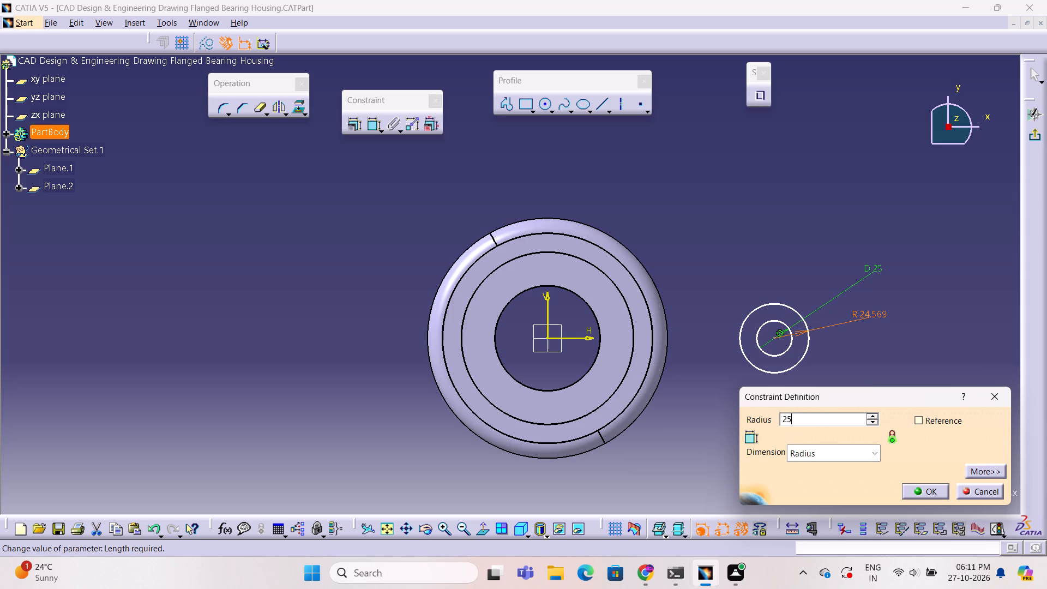
click(912, 489)
click(904, 381)
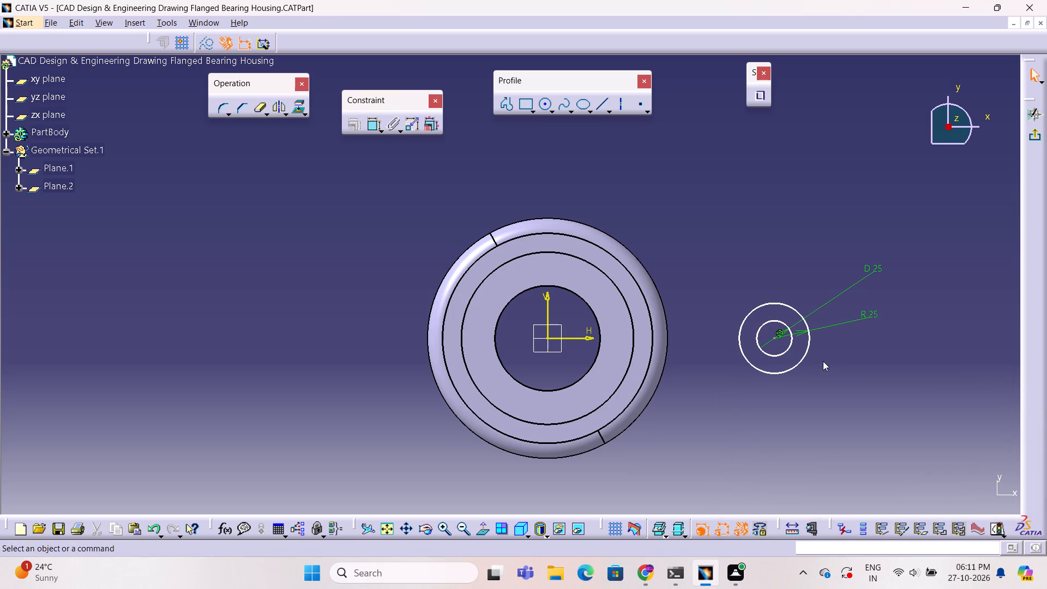
Mirror both concentric circles about the sketch's vertical axis.
click(807, 353)
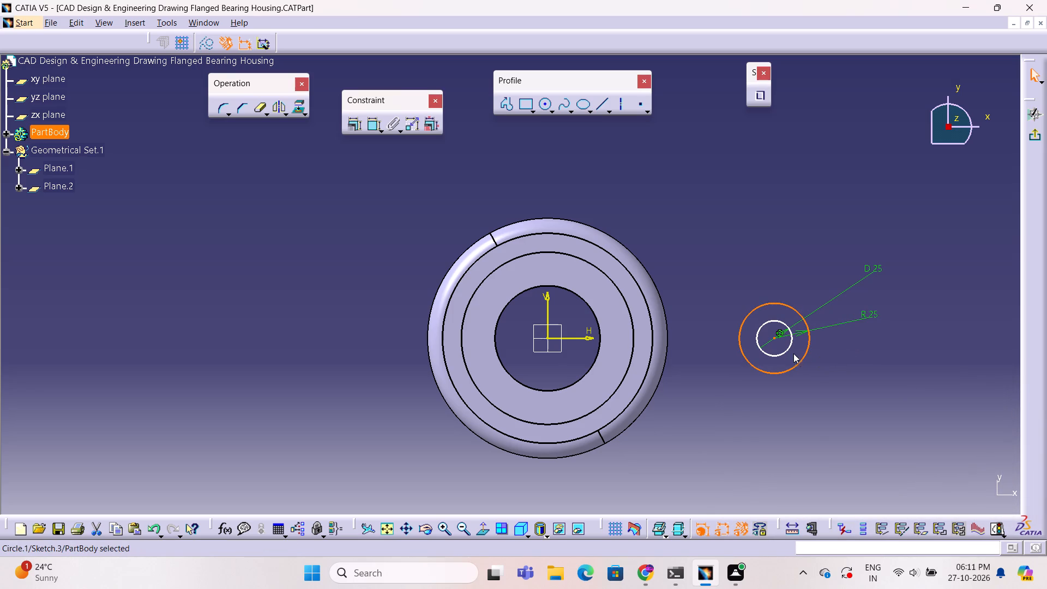
ctrl+click(790, 340)
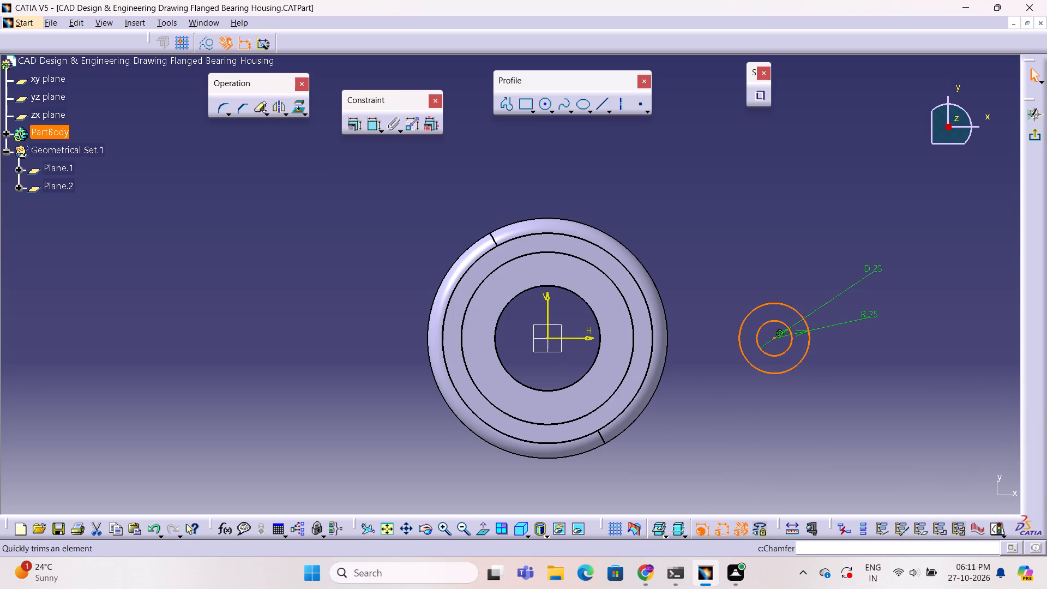
click(279, 103)
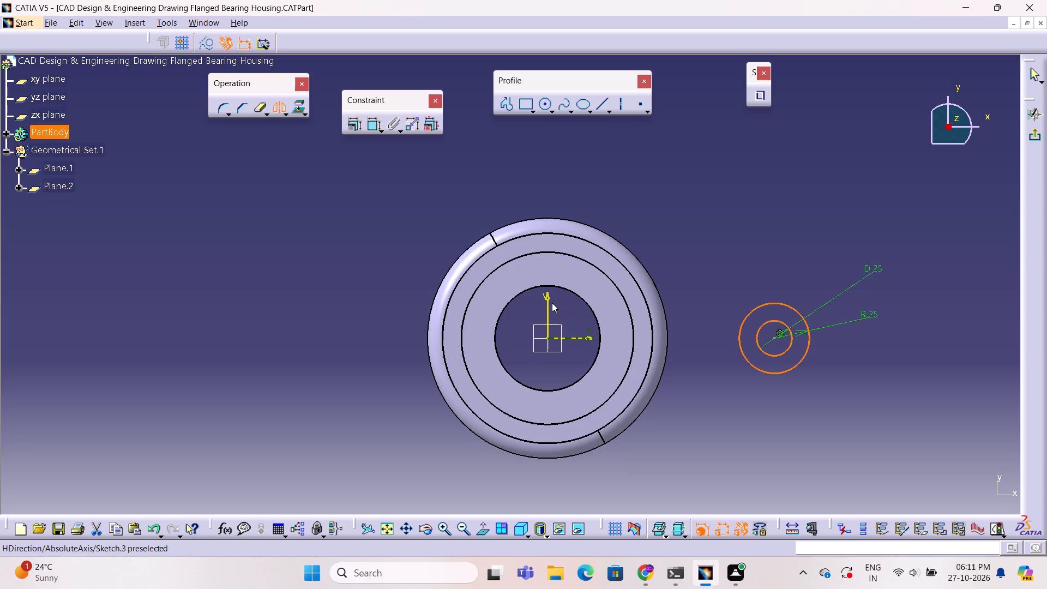
click(548, 305)
click(394, 279)
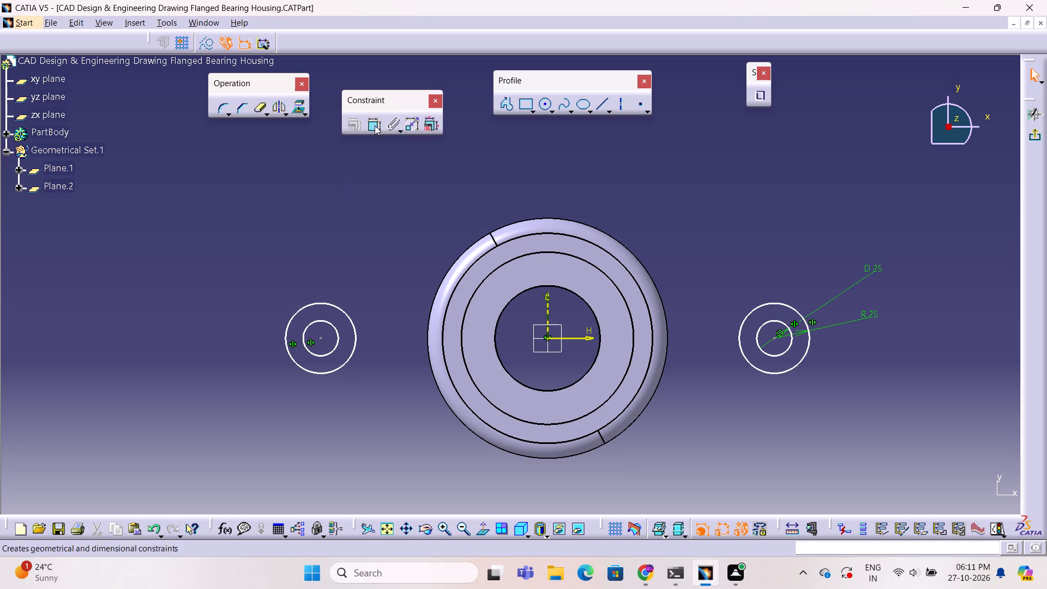
Dimension the distance between the centres of the two mirrored circle pairs and set it to 250 mm.
click(375, 125)
click(322, 336)
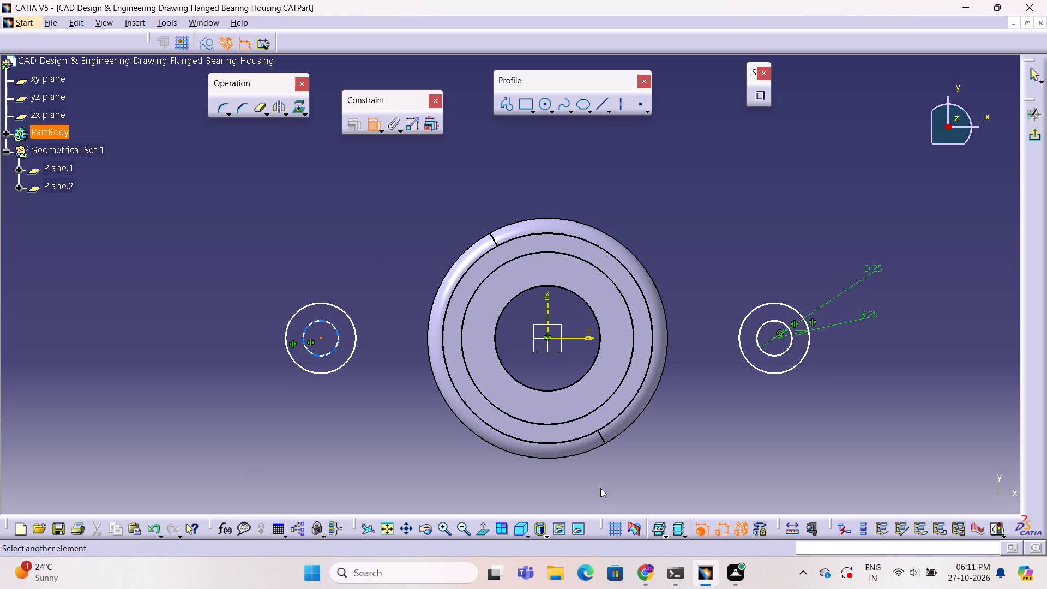
click(773, 336)
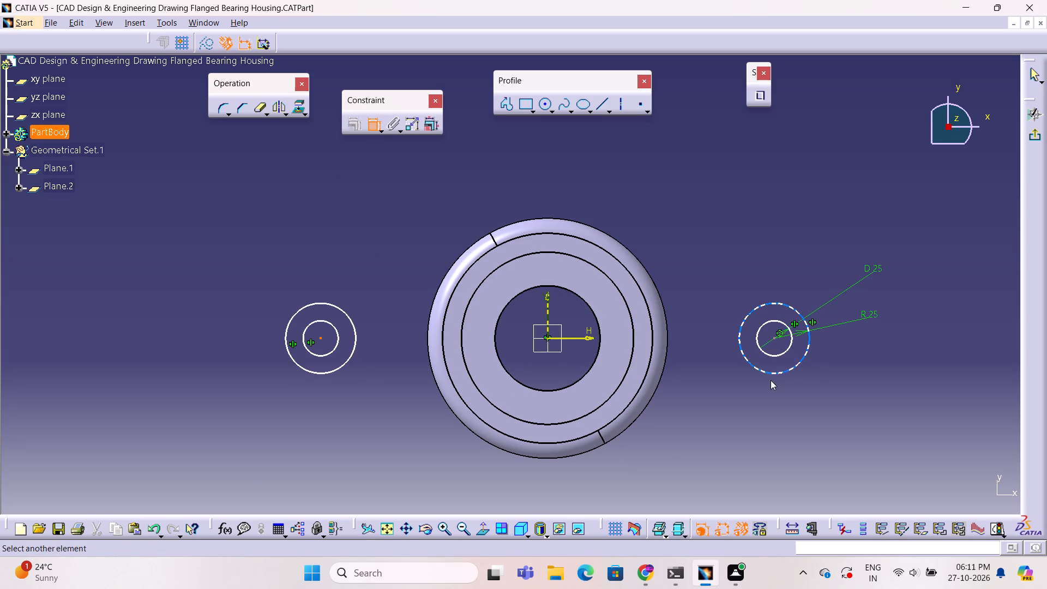
click(775, 337)
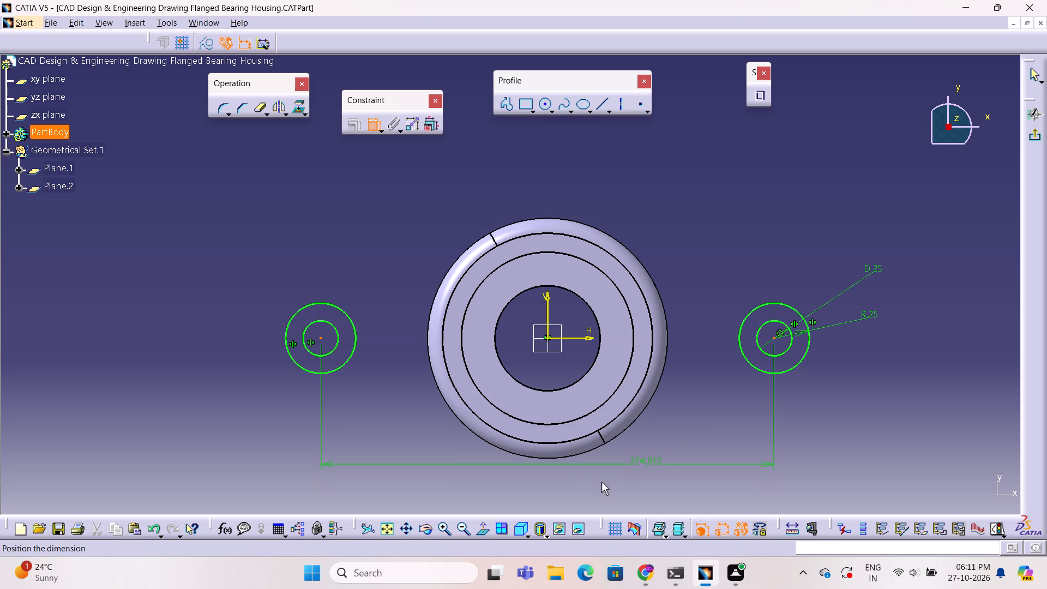
click(538, 482)
double_click(538, 479)
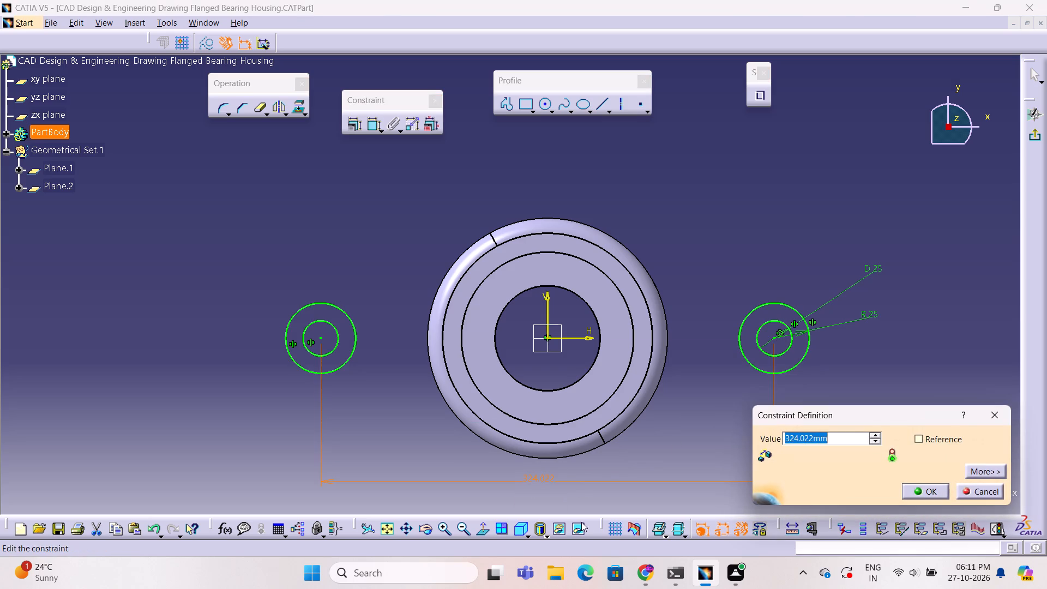
text(250)
click(919, 490)
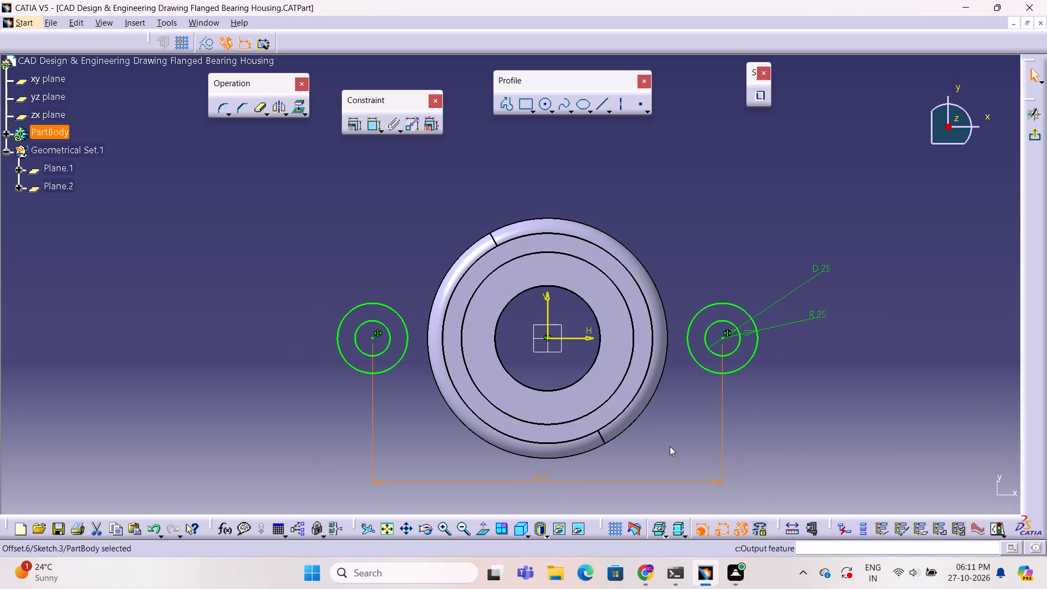
click(682, 416)
click(791, 424)
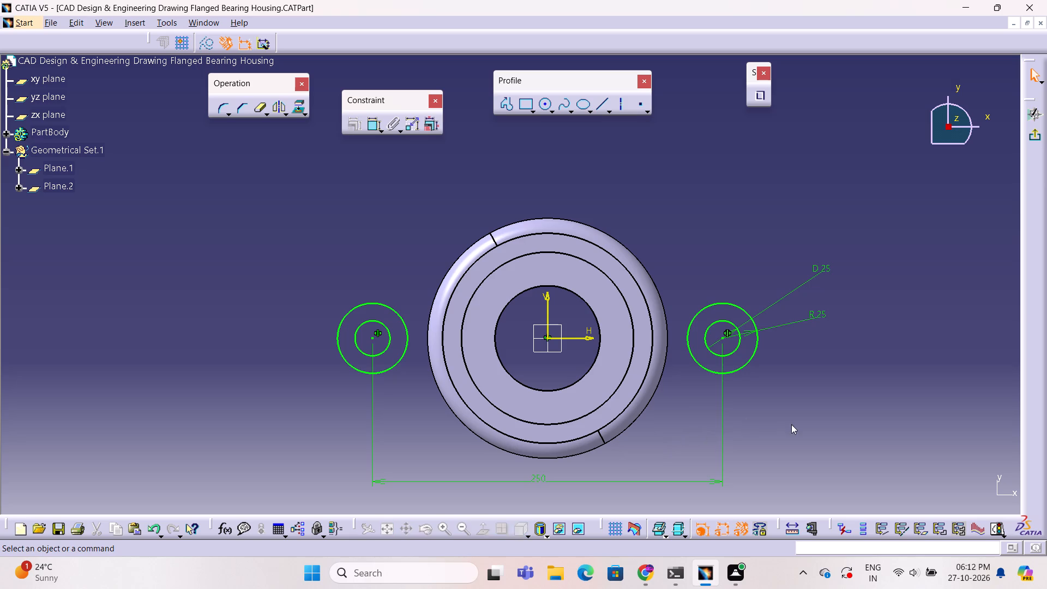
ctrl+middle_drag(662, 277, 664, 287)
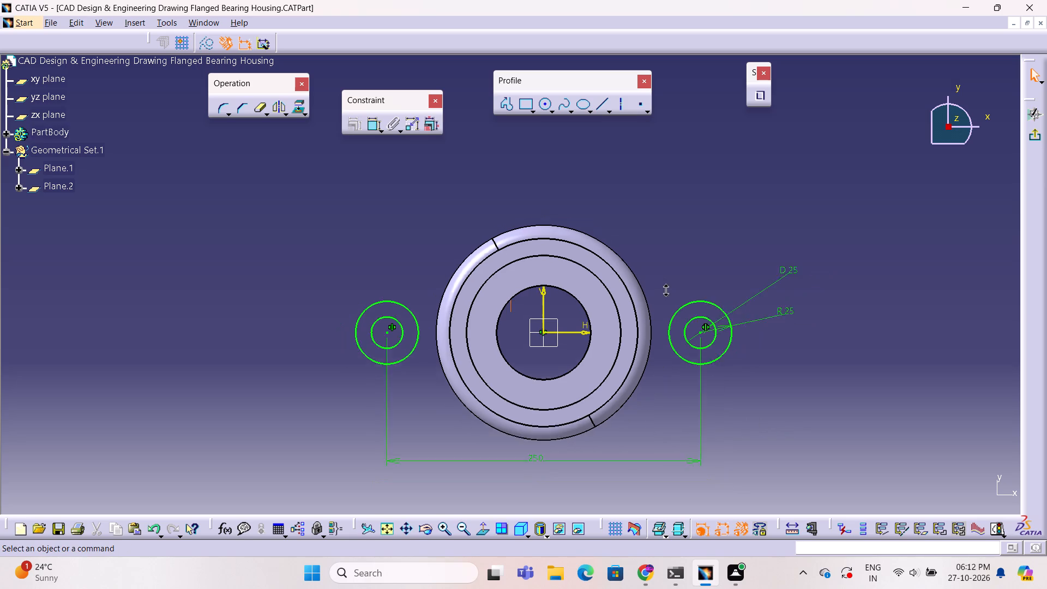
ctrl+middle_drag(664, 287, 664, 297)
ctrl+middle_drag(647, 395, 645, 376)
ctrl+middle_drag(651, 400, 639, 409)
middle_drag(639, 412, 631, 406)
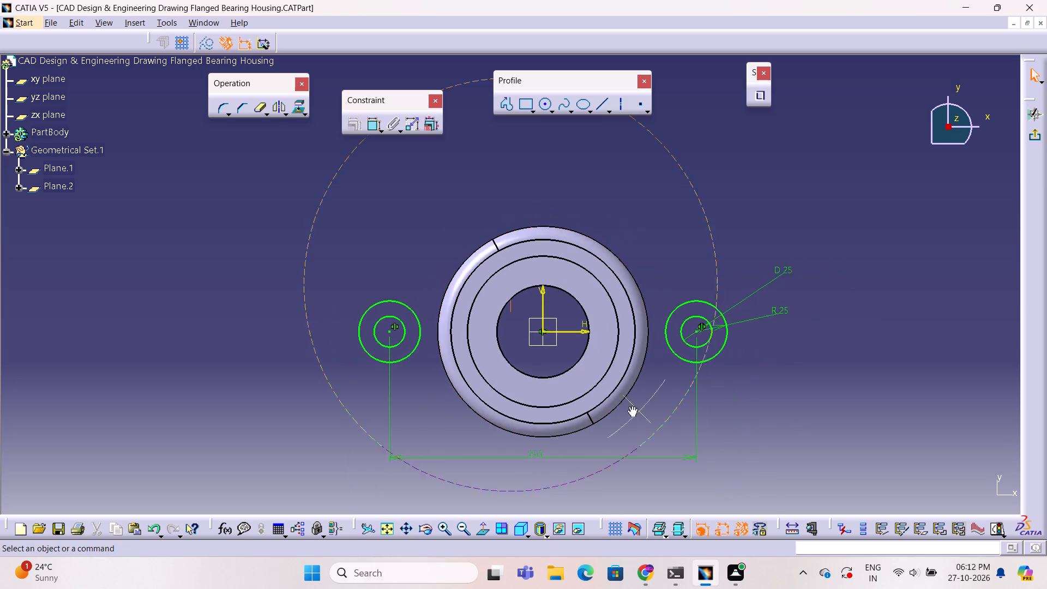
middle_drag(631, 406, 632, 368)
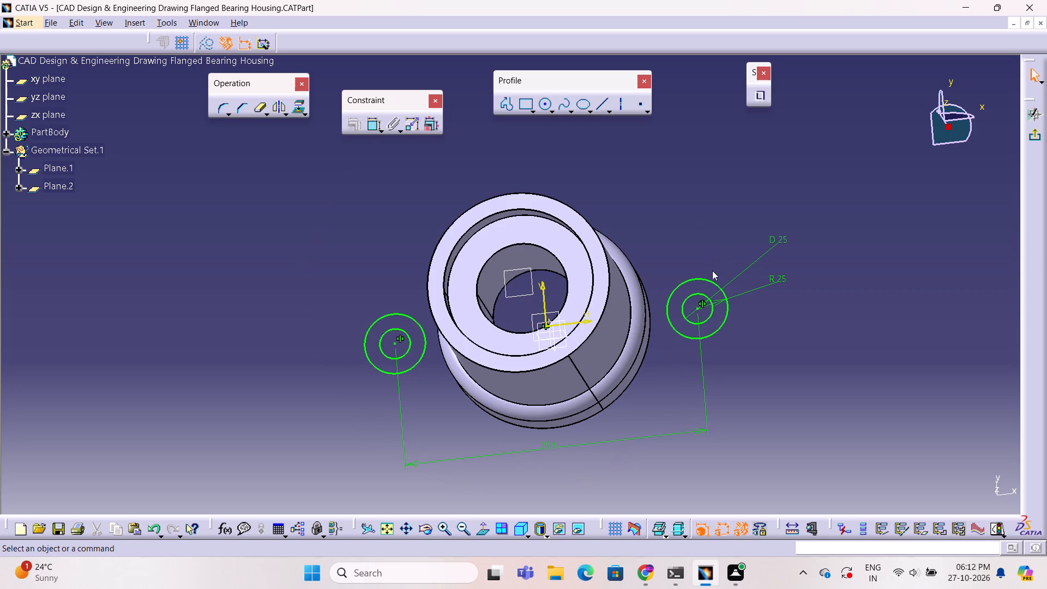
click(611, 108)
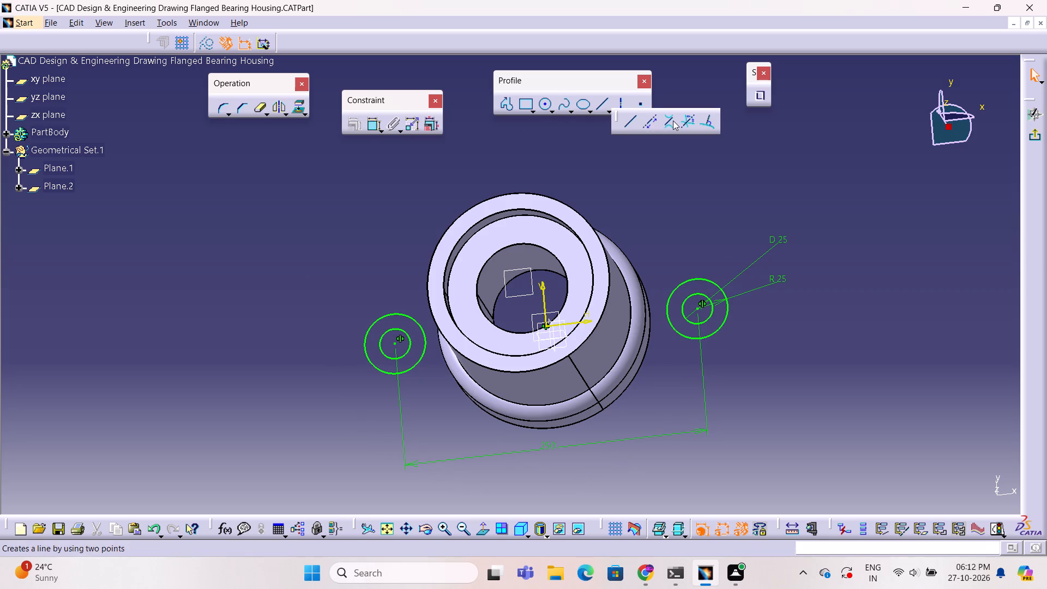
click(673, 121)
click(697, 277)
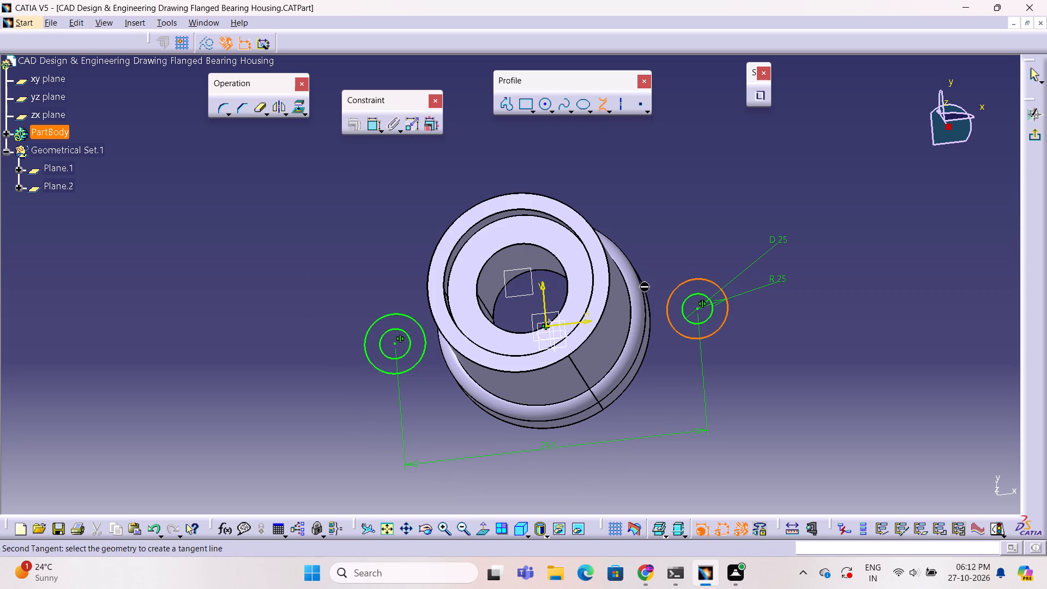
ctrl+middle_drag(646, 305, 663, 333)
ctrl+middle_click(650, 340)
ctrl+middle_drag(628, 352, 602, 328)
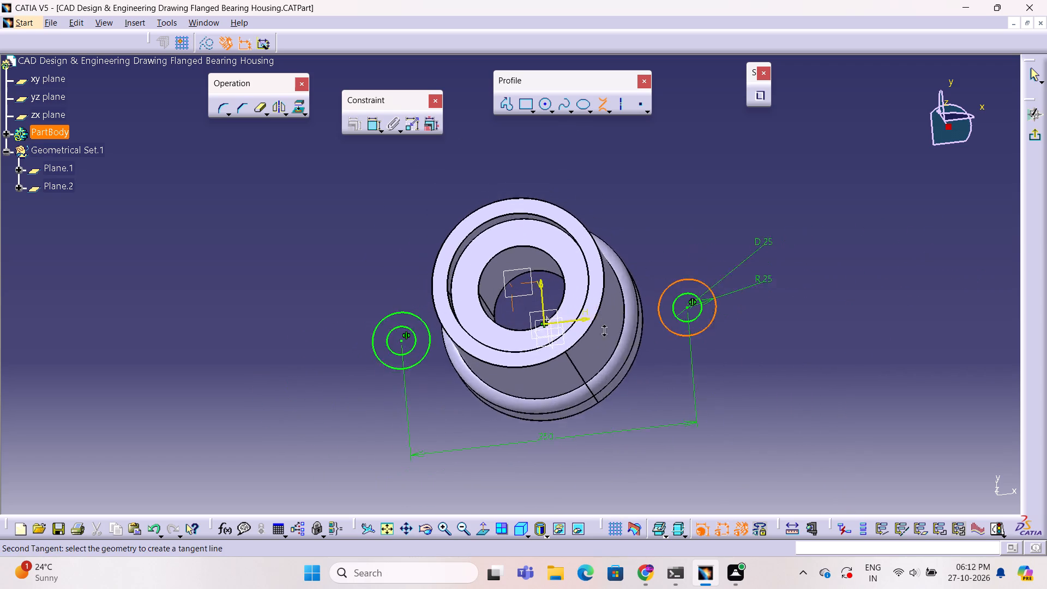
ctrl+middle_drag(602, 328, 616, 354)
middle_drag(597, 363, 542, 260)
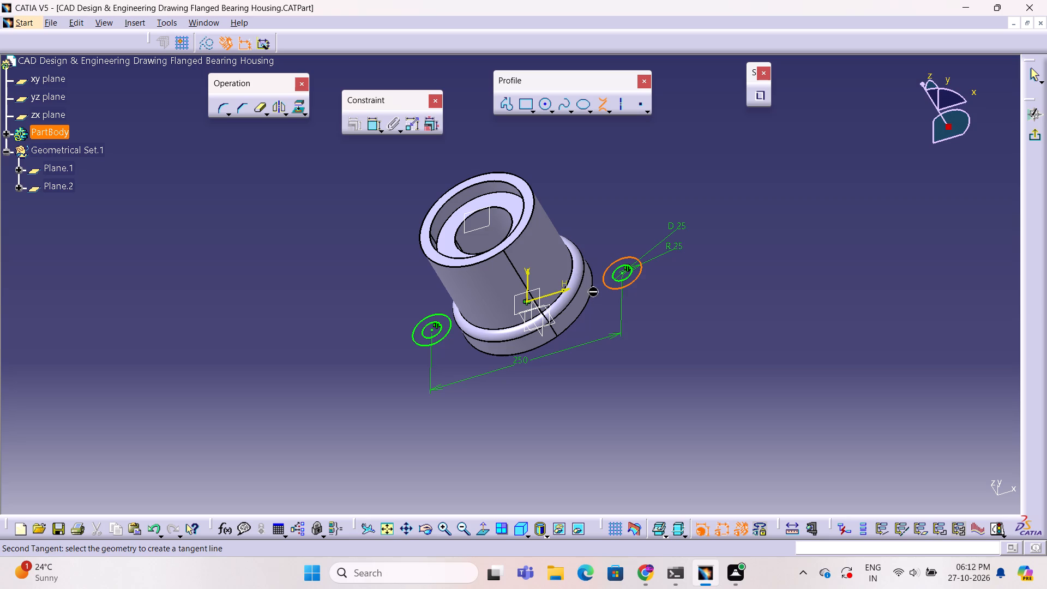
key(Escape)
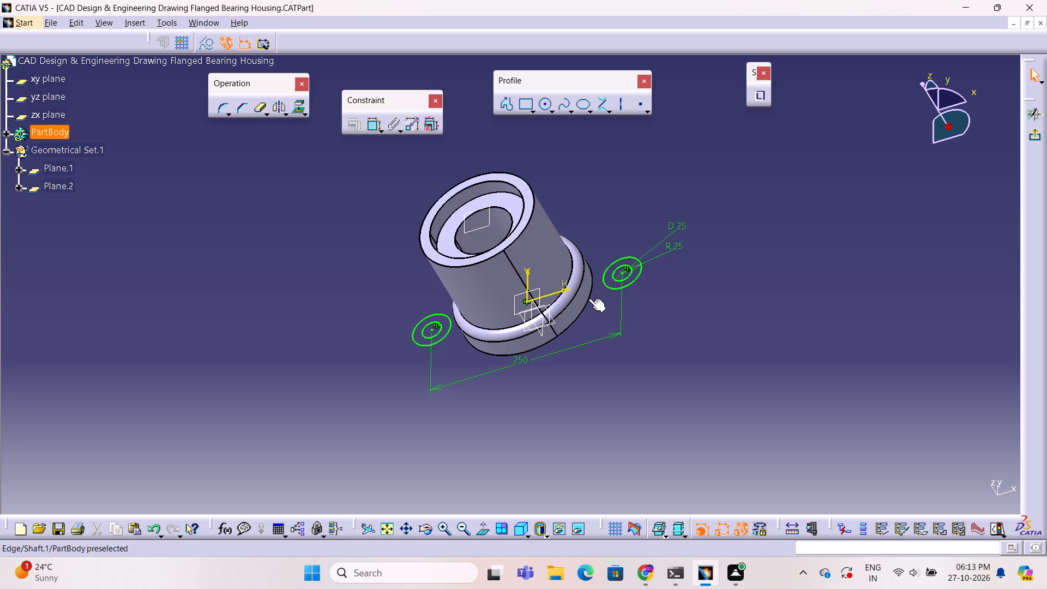
Project the housing's large outer base edge onto the sketch plane.
click(589, 303)
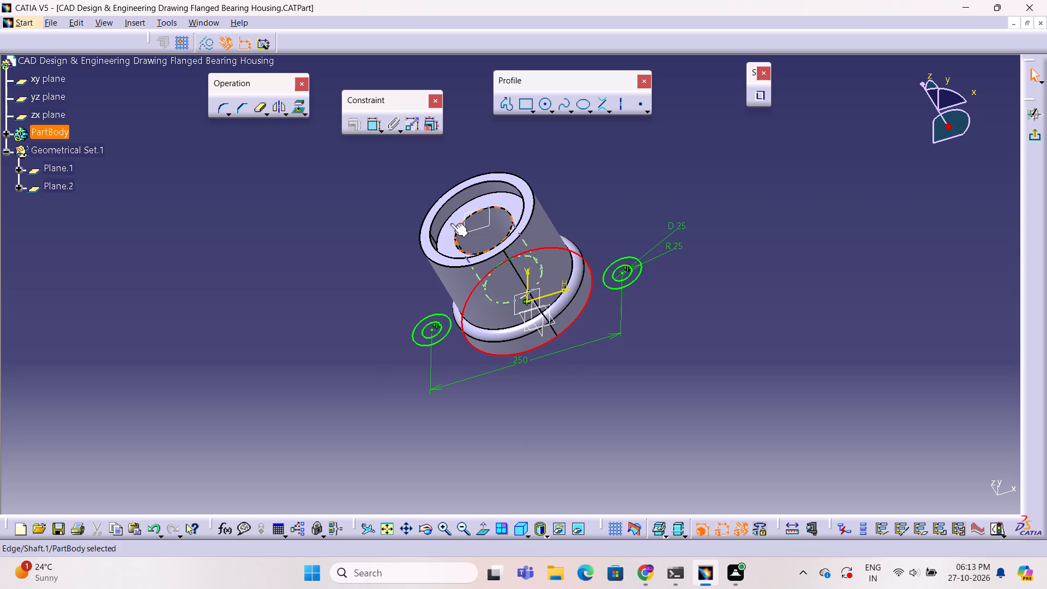
click(295, 108)
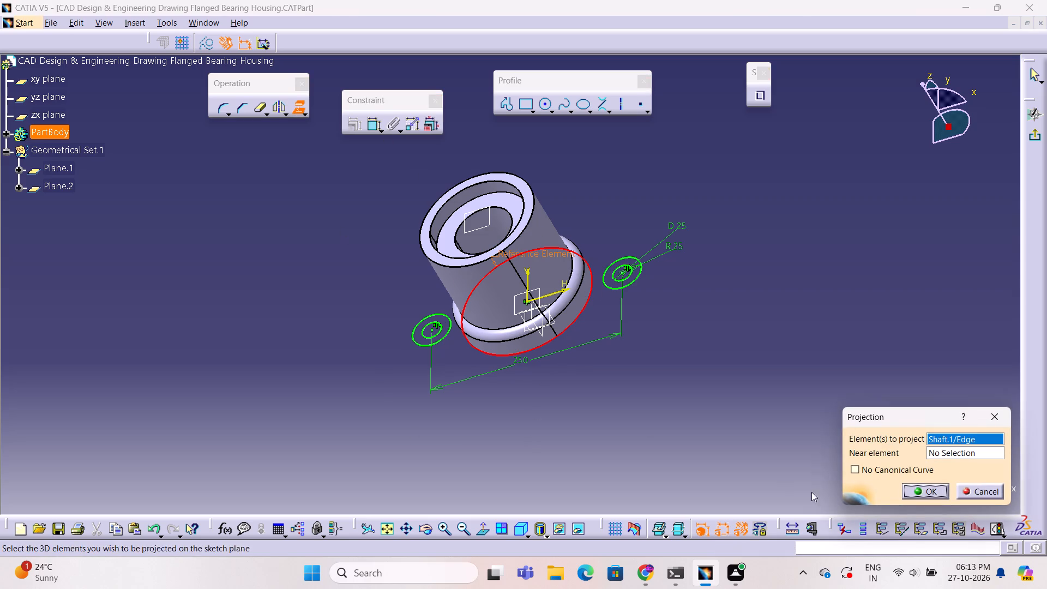
click(909, 489)
click(754, 429)
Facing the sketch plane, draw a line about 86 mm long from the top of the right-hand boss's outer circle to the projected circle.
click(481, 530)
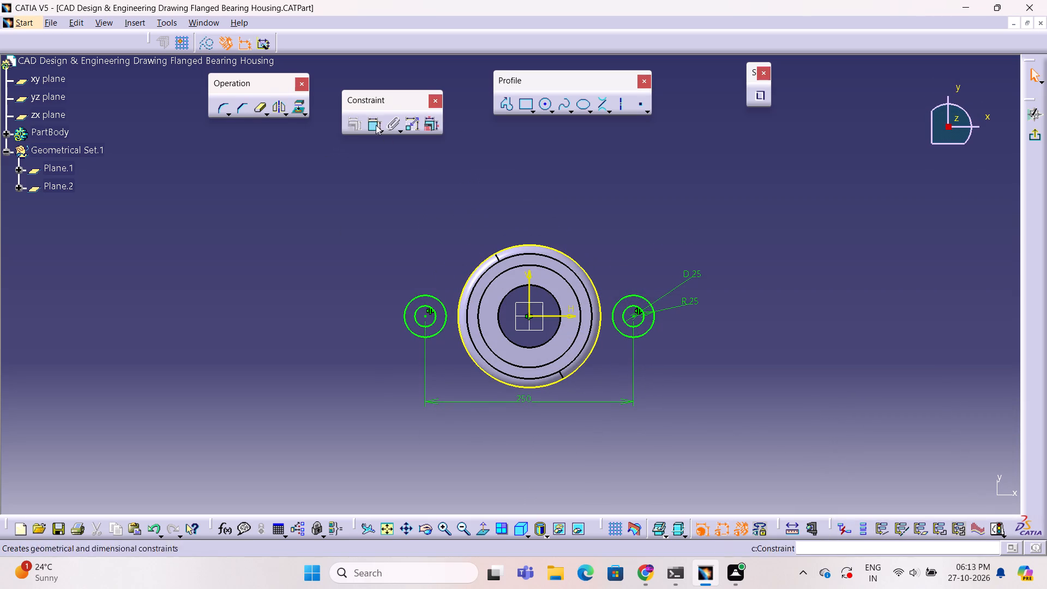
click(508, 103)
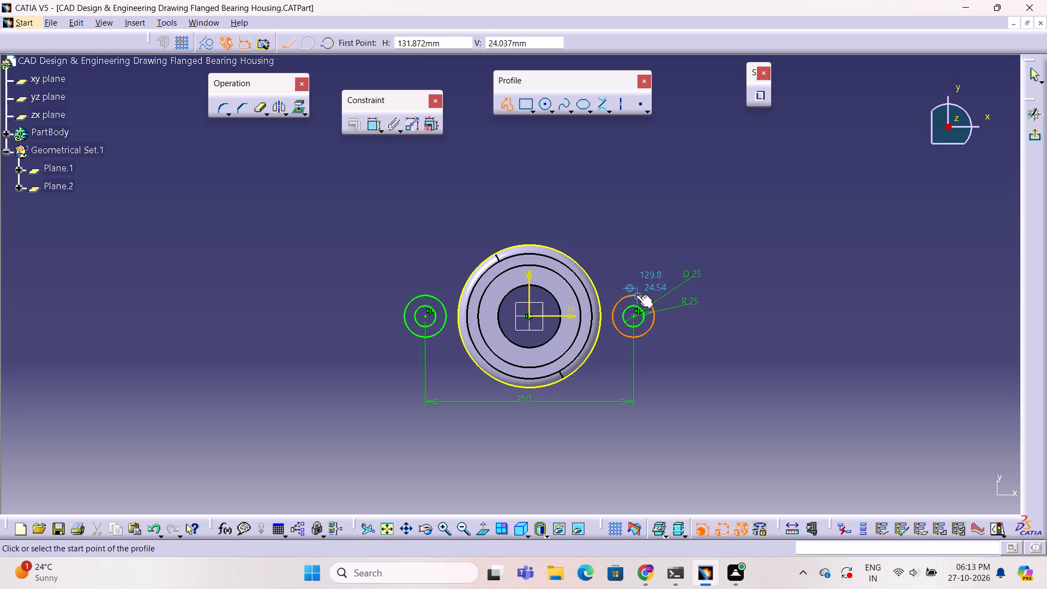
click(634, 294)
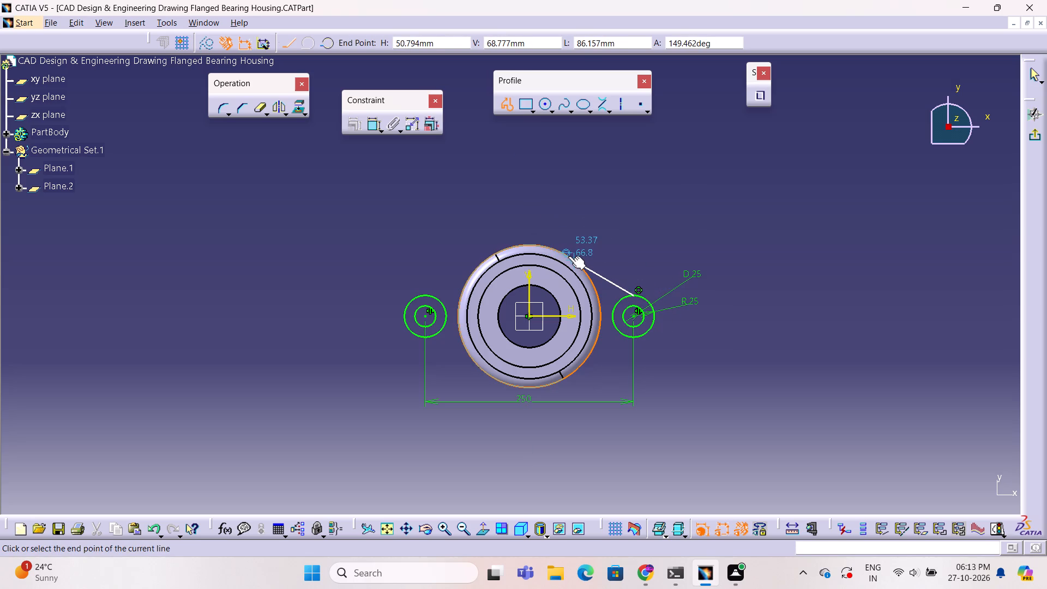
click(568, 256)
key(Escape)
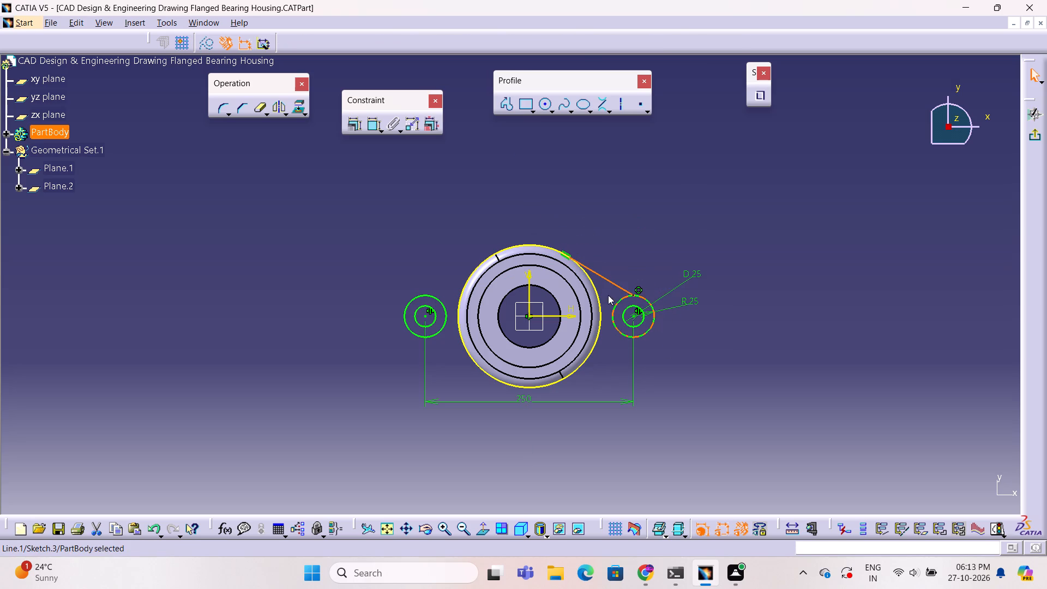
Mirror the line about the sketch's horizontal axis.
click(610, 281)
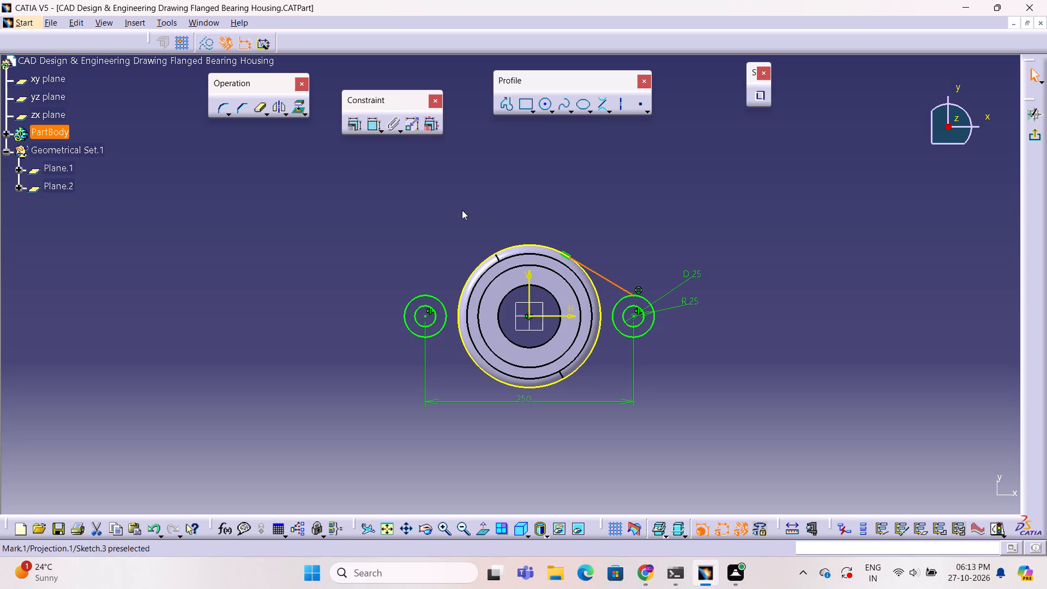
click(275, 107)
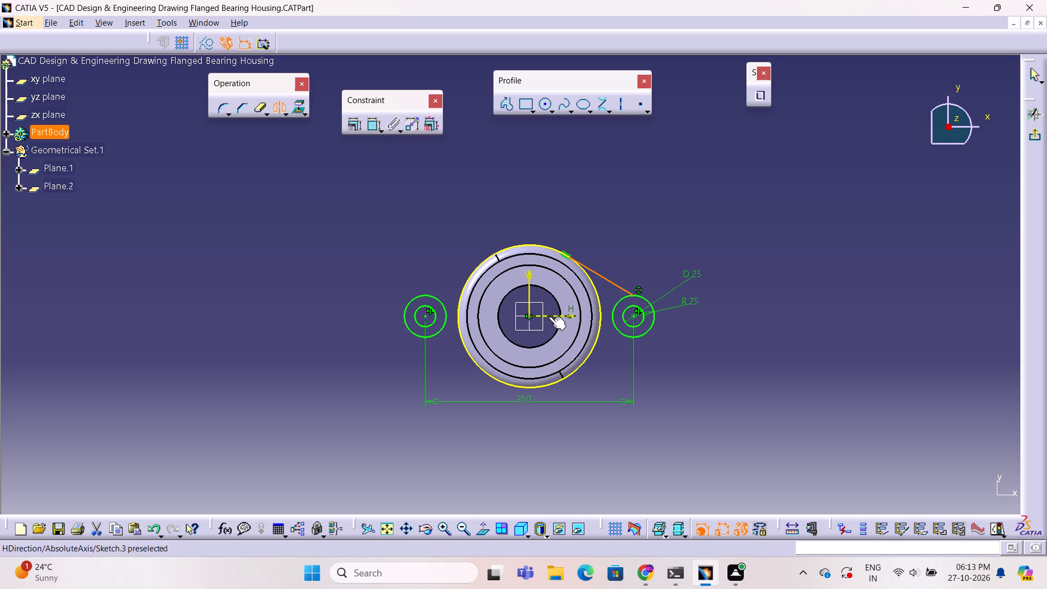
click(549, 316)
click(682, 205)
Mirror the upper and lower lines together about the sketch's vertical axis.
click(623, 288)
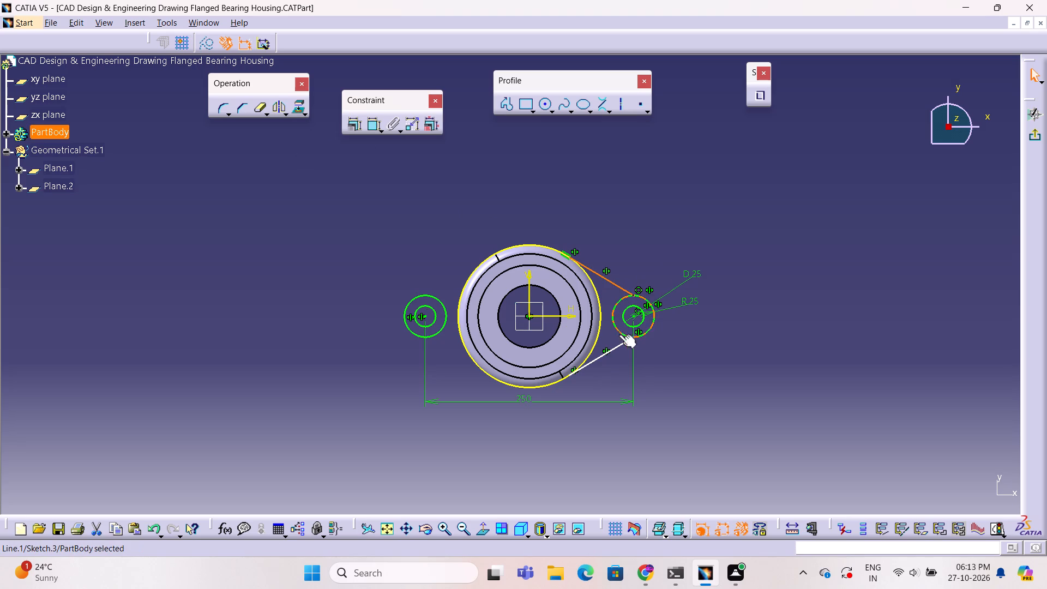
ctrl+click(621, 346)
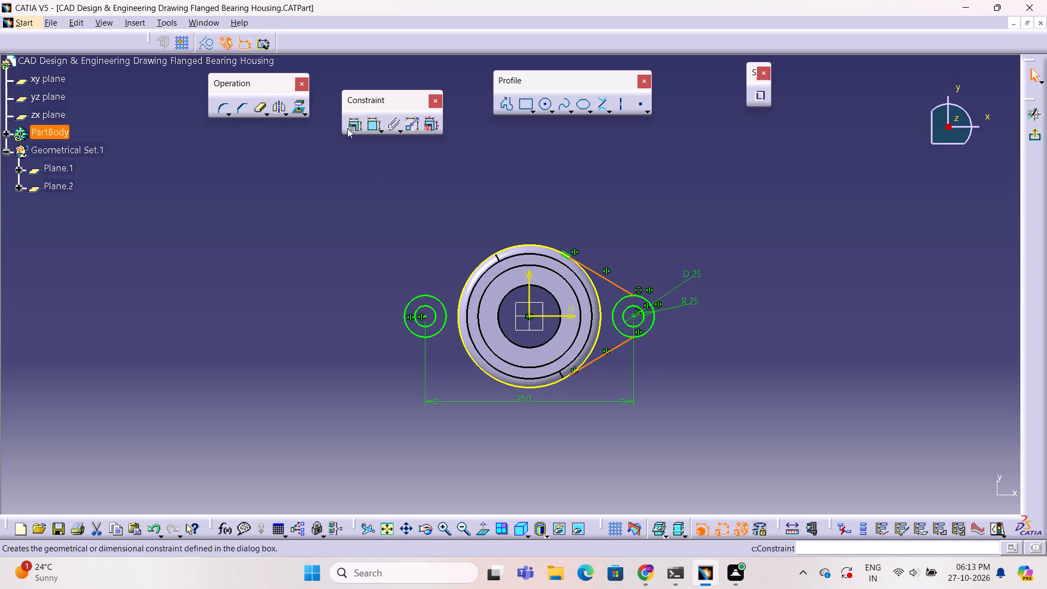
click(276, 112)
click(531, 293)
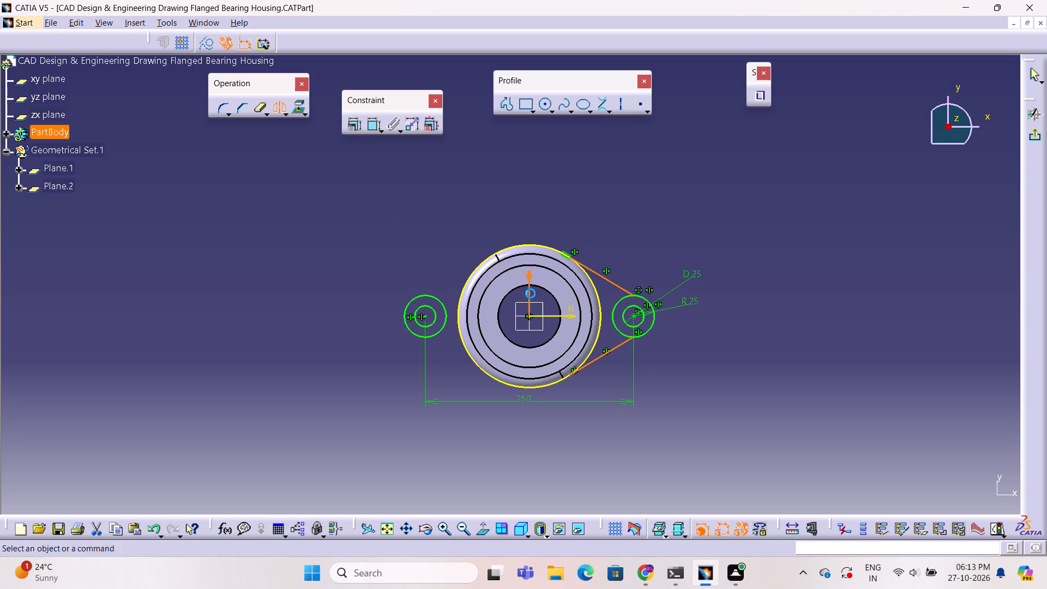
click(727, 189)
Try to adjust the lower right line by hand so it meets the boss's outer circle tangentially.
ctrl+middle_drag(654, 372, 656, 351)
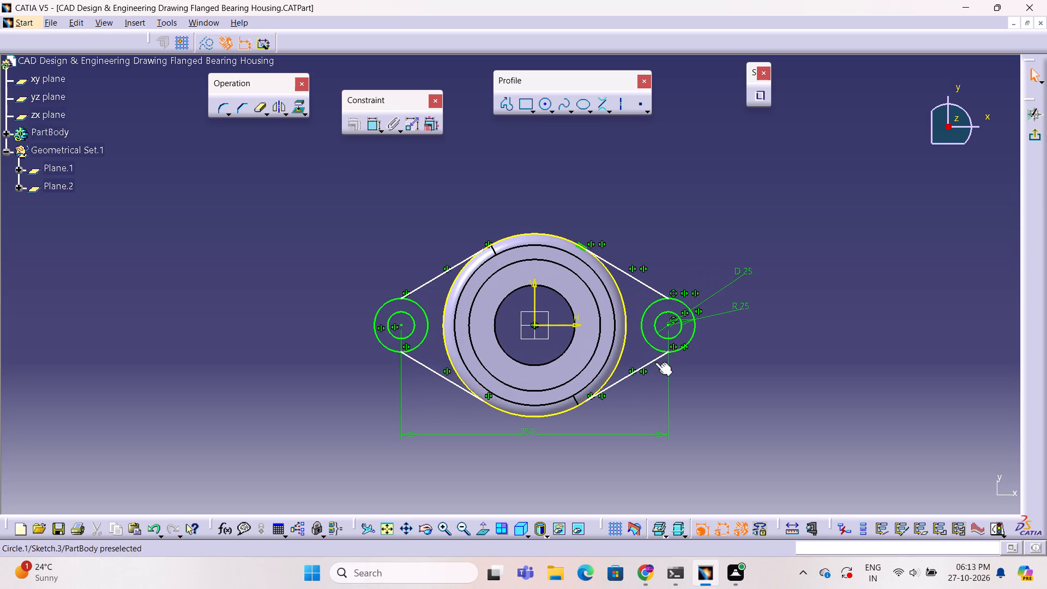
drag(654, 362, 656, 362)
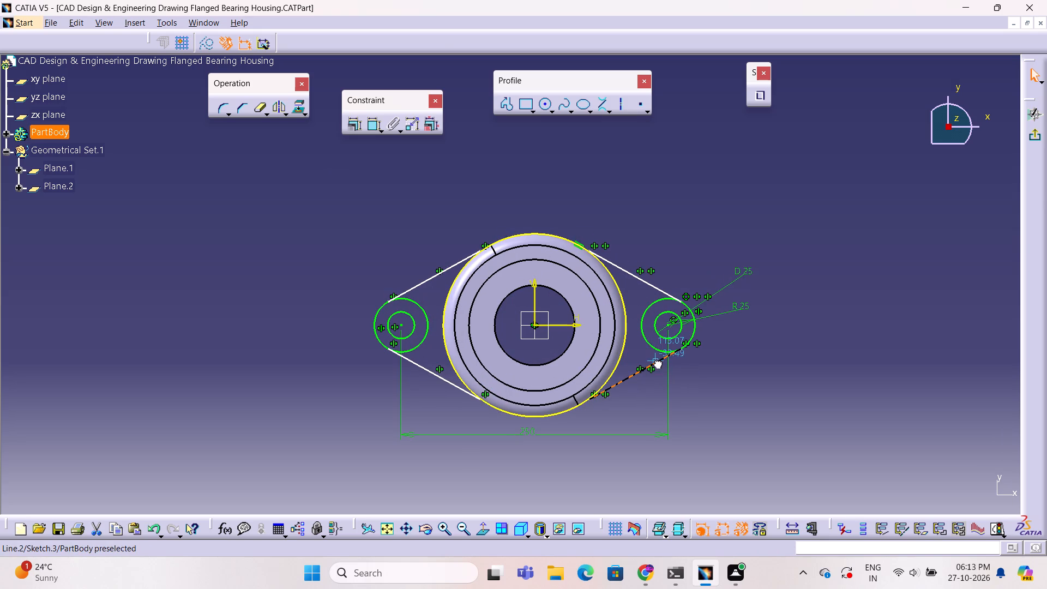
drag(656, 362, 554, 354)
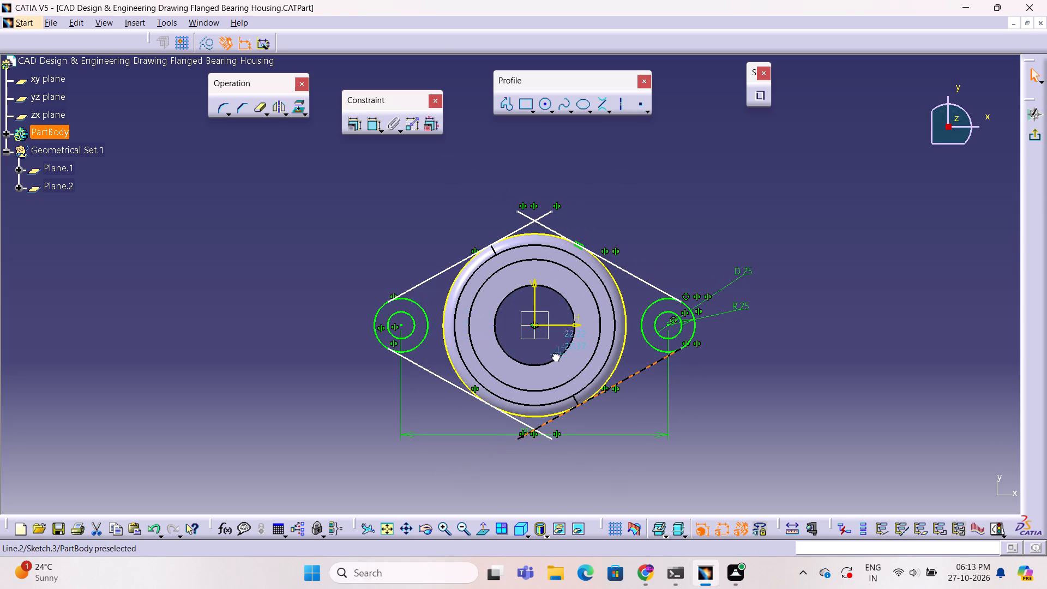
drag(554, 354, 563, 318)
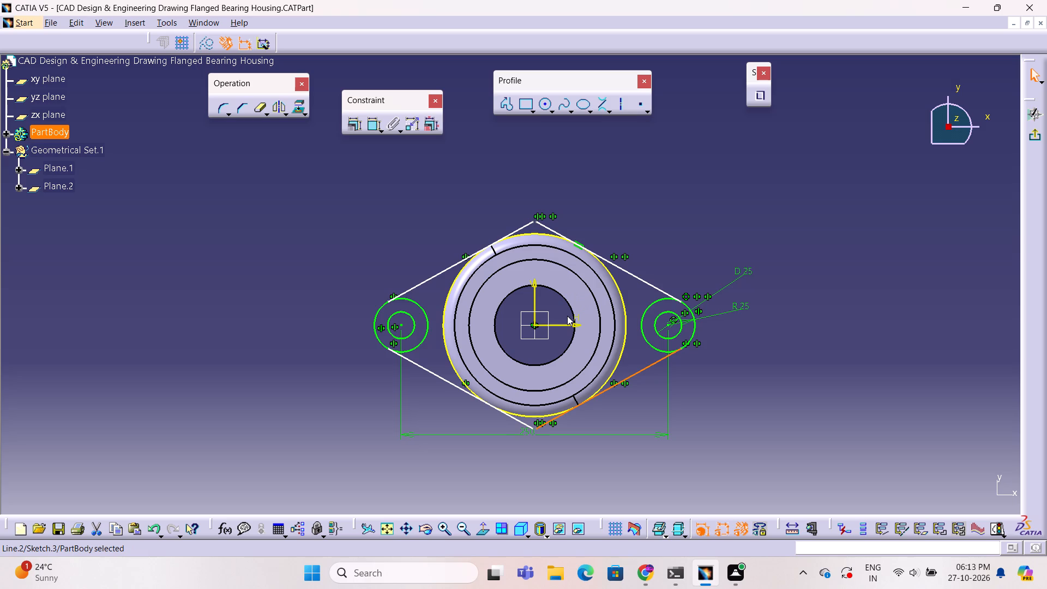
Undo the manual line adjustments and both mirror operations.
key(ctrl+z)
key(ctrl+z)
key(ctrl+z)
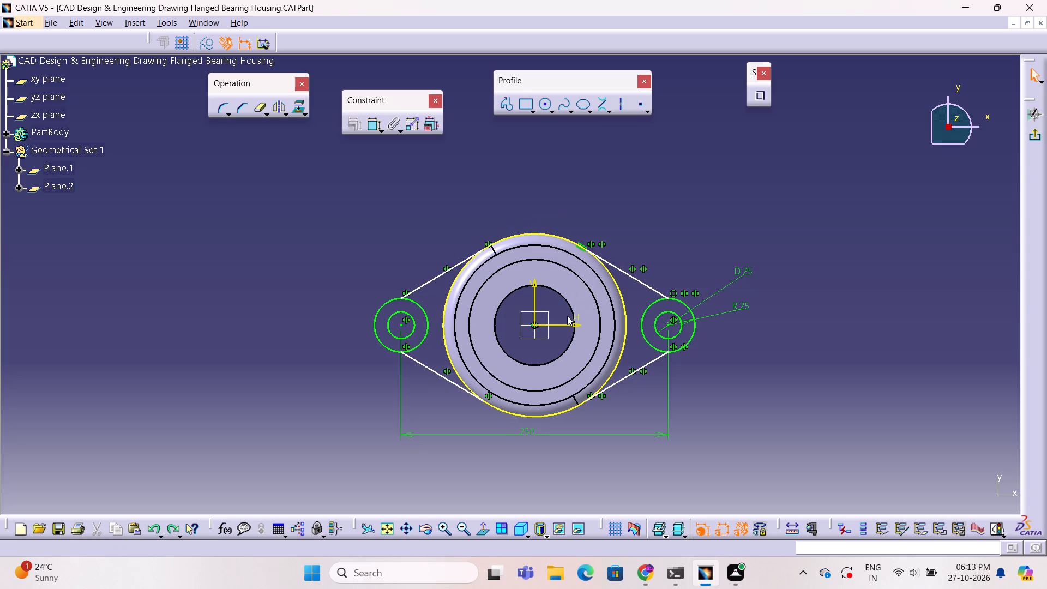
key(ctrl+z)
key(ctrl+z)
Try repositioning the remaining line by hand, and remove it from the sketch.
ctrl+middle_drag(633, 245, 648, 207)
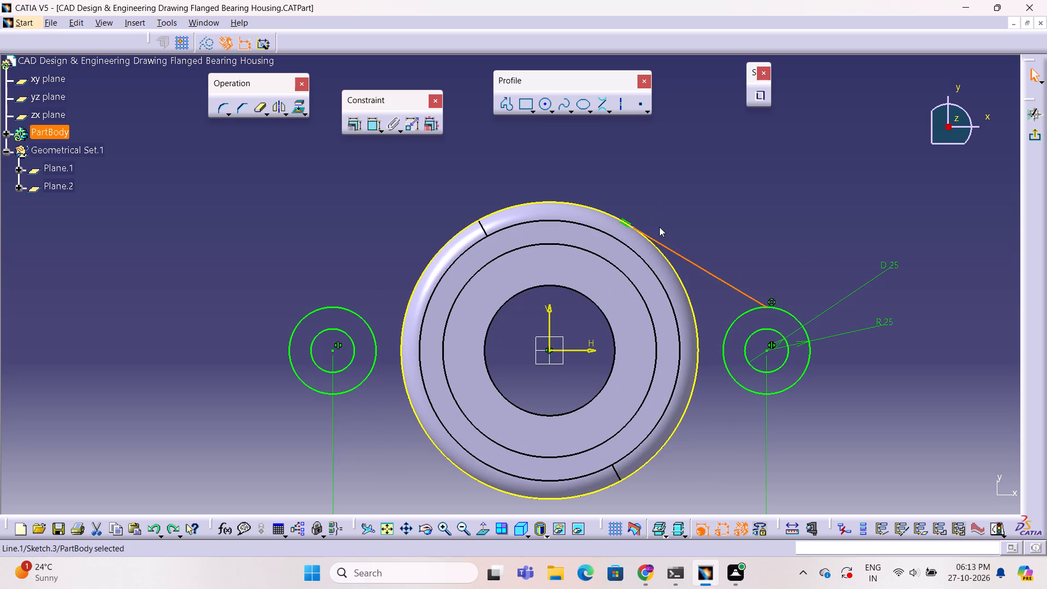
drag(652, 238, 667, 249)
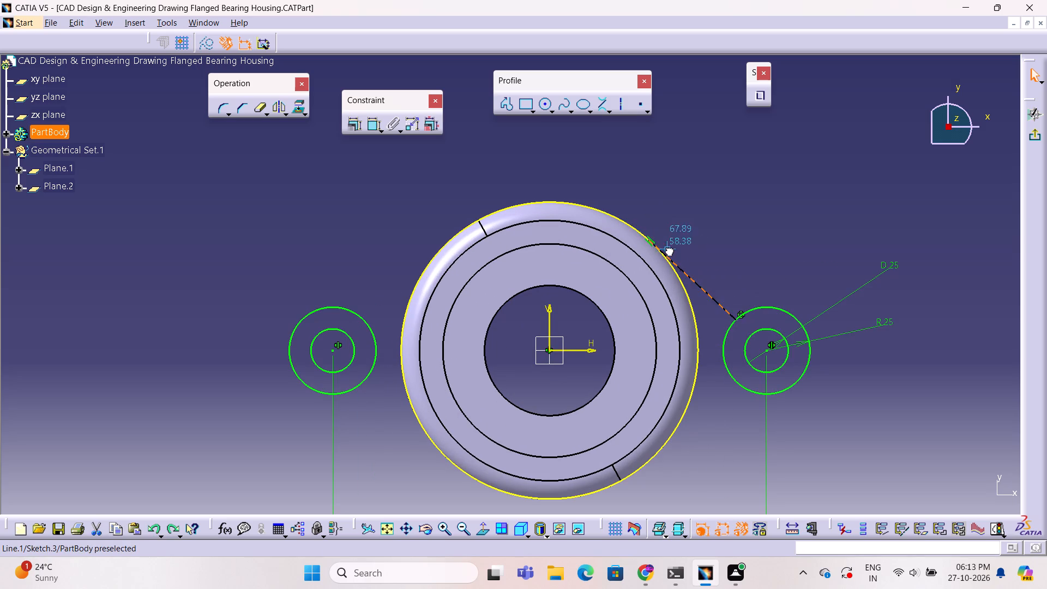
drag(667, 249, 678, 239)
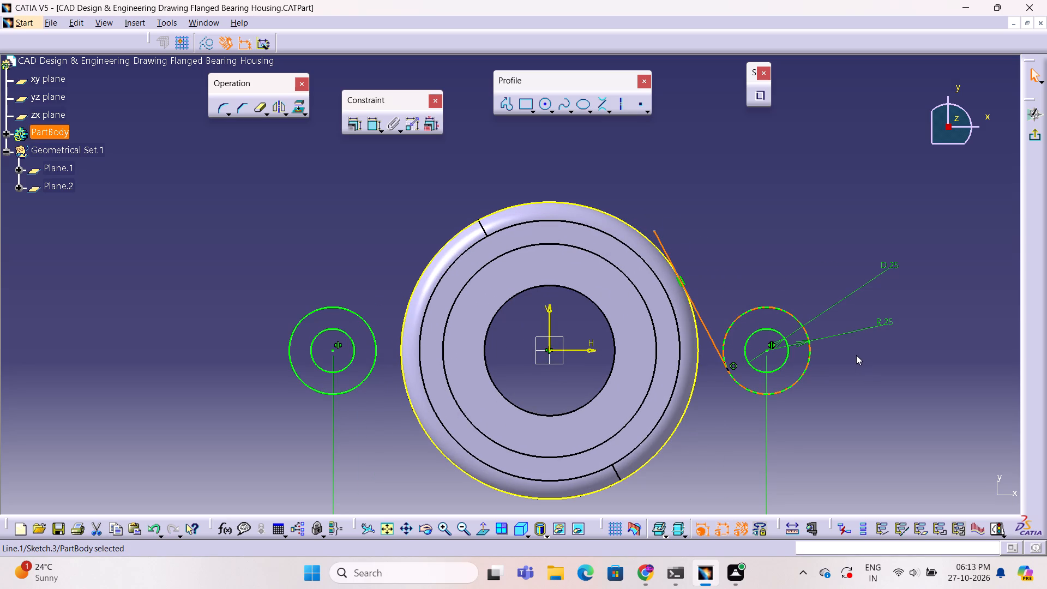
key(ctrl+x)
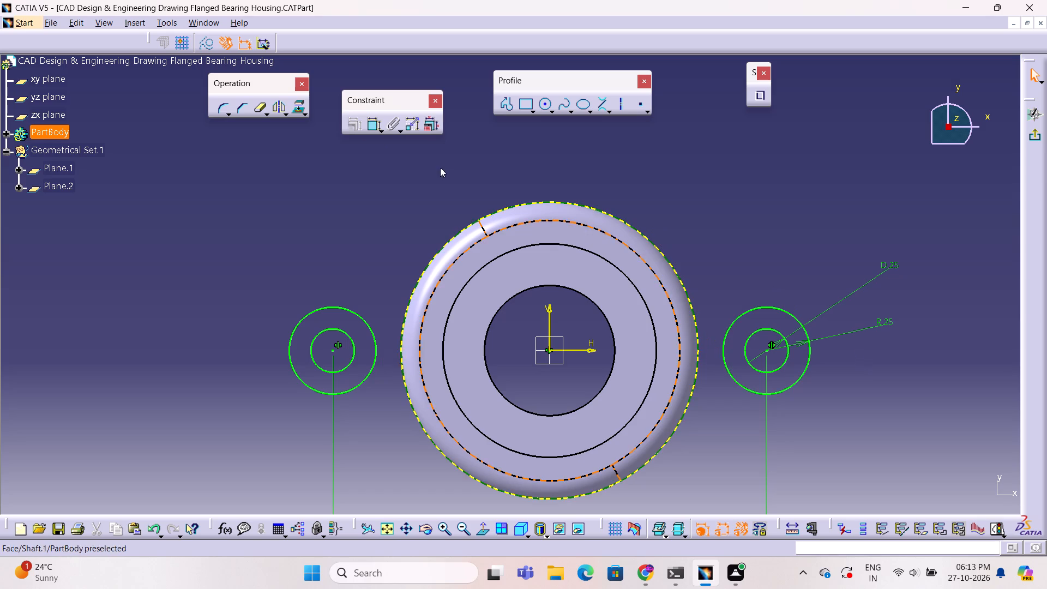
Draw a line about 95 mm long from the top of the right-hand boss's outer circle (H 125, V 25) to the projected circle.
click(508, 105)
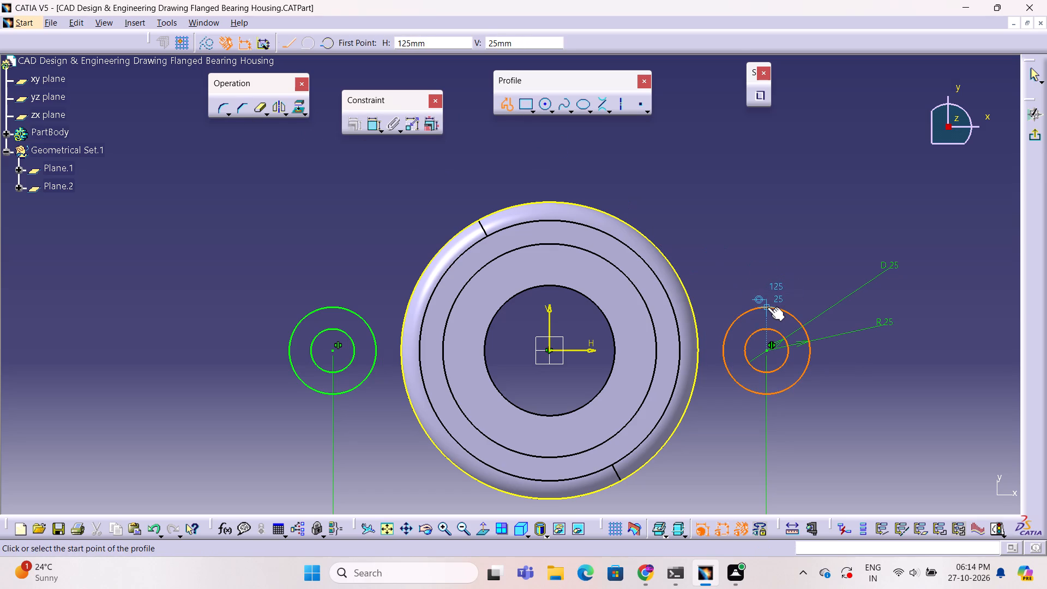
click(767, 305)
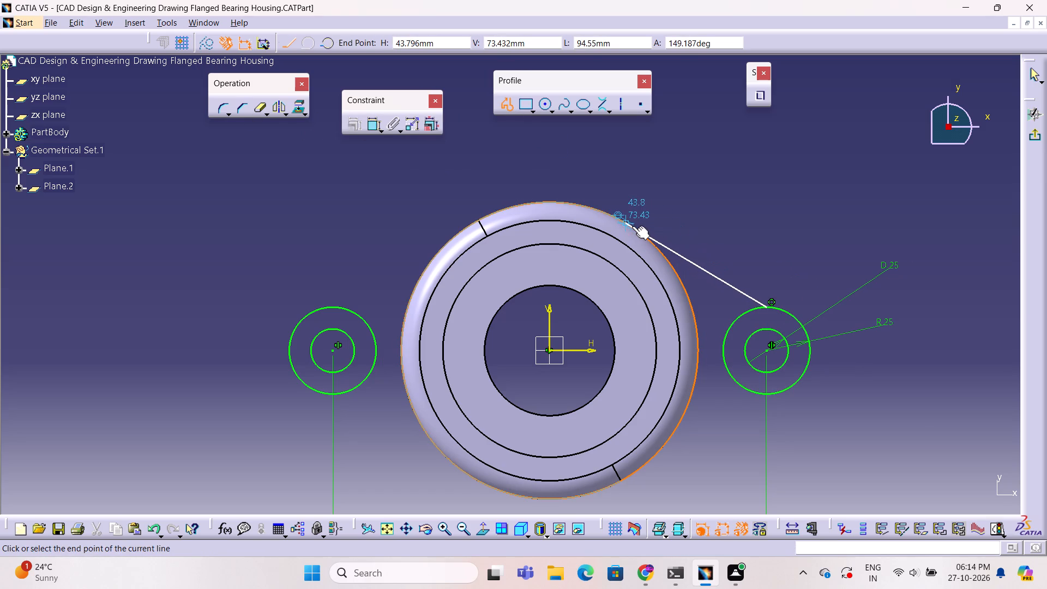
click(624, 223)
key(Escape)
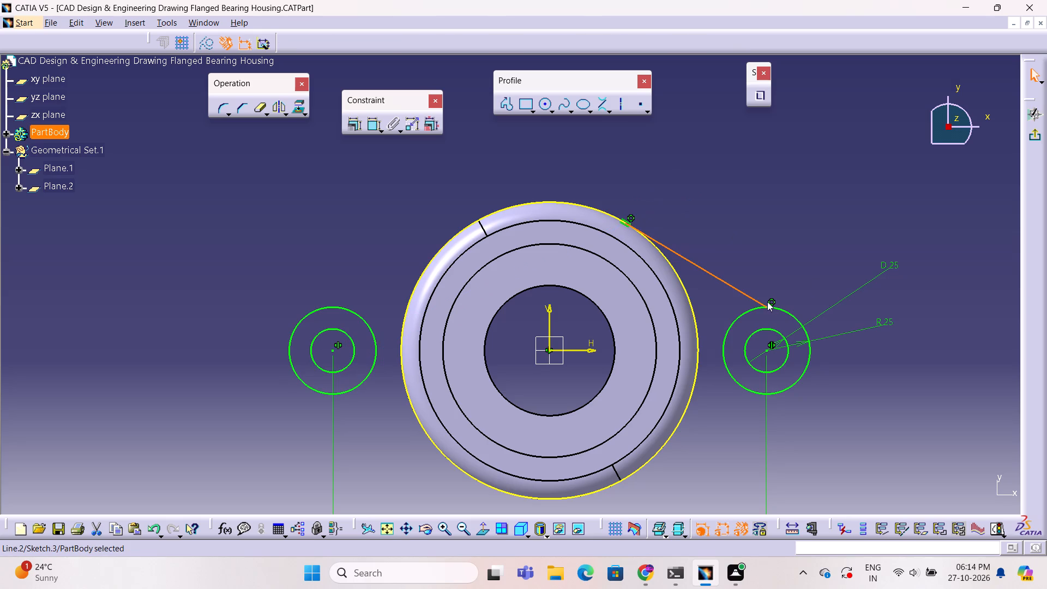
Apply a tangency constraint between the new line and the right-hand boss's outer circle.
click(760, 302)
ctrl+click(784, 312)
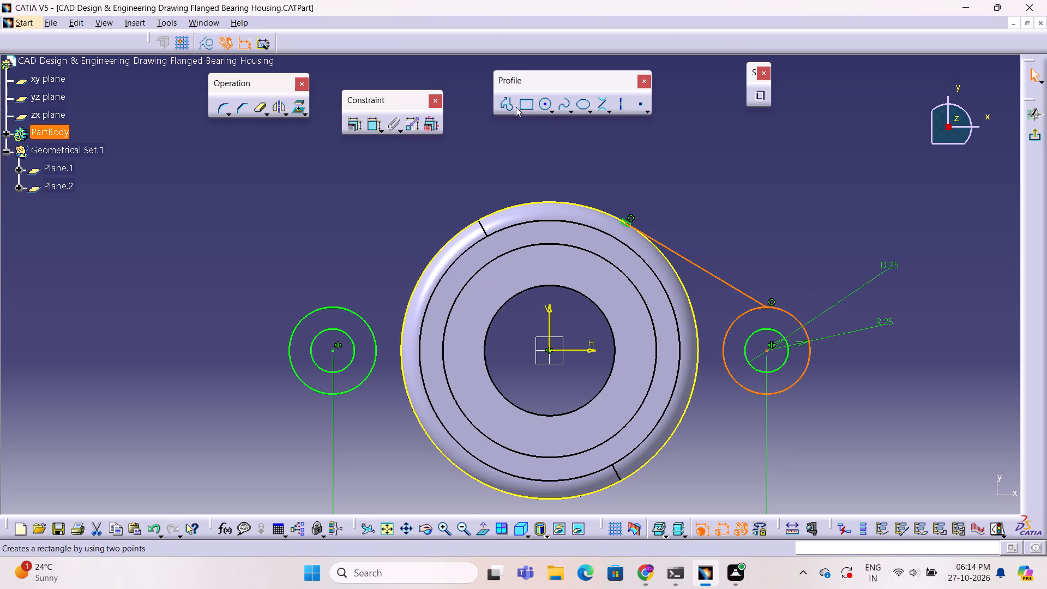
click(356, 126)
click(859, 212)
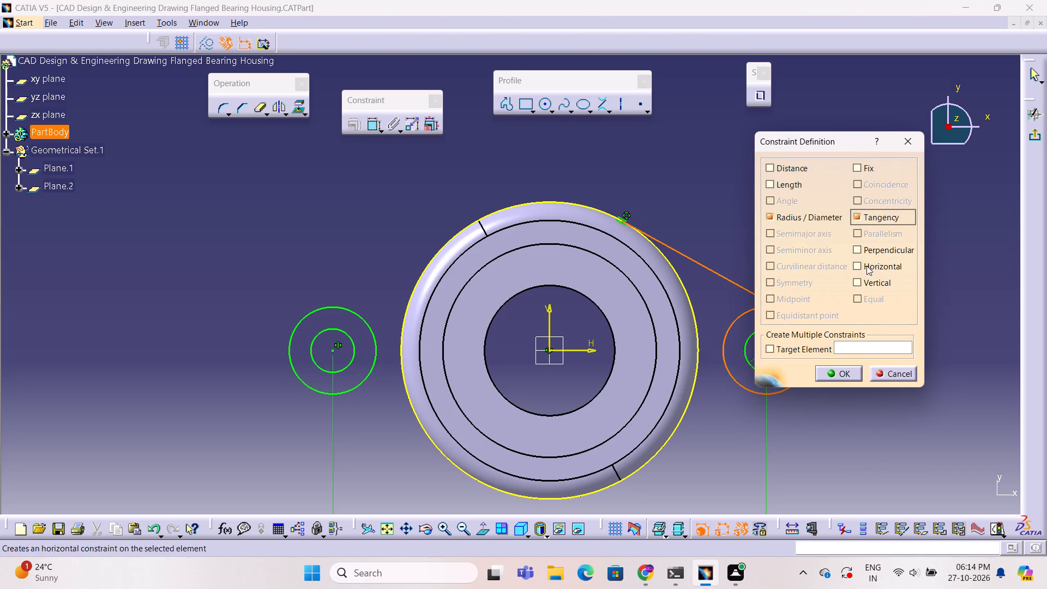
click(845, 375)
click(806, 262)
Test whether the tangent line and its endpoints can still be moved.
drag(761, 296, 720, 276)
drag(651, 237, 706, 264)
key(Escape)
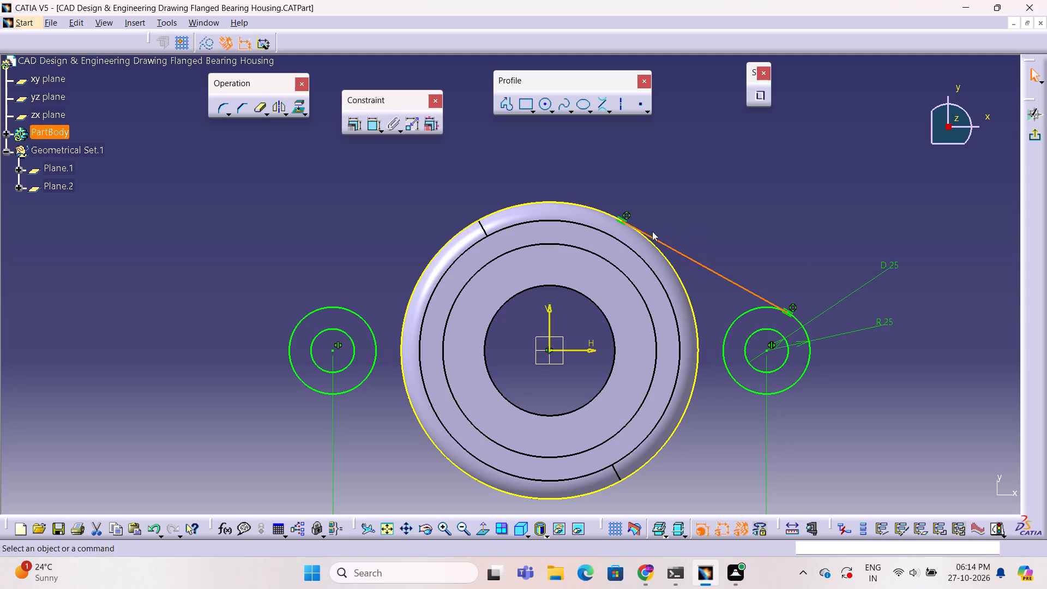
drag(630, 226, 705, 203)
key(Escape)
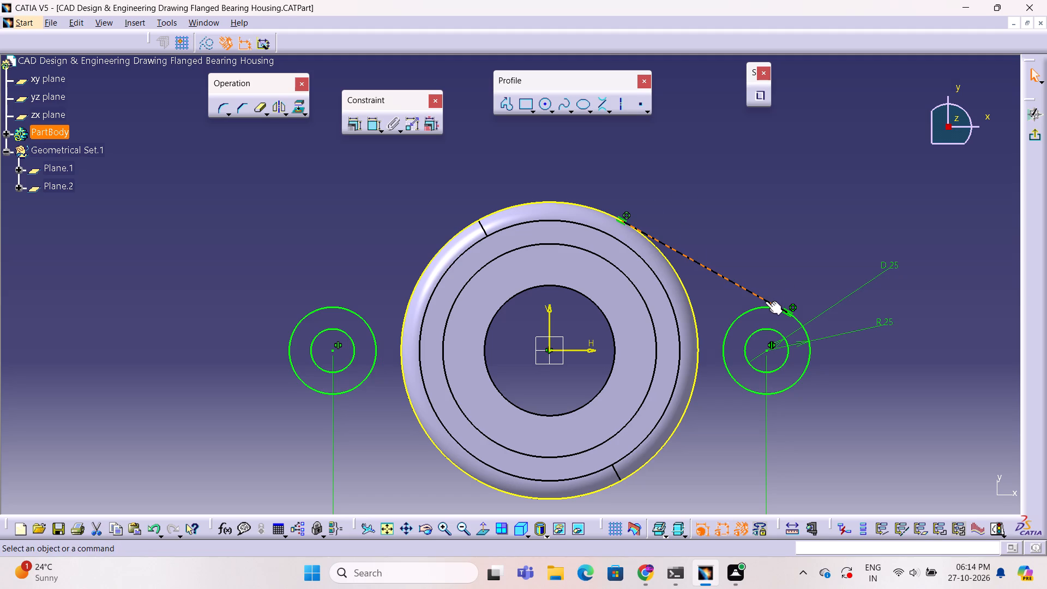
drag(765, 301, 797, 244)
Mirror the tangent line about the sketch's horizontal axis.
click(742, 286)
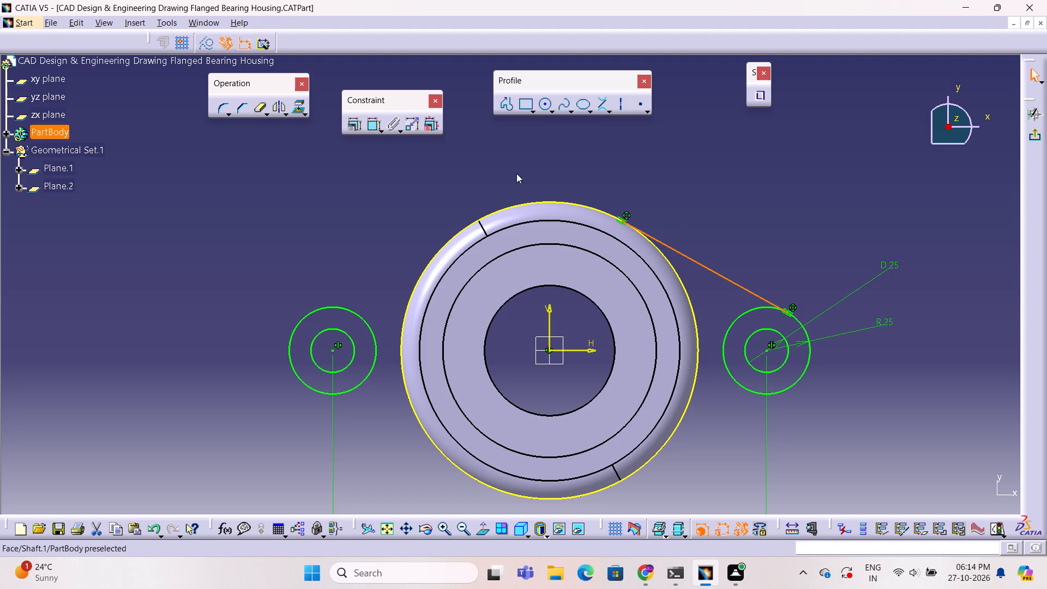
click(279, 107)
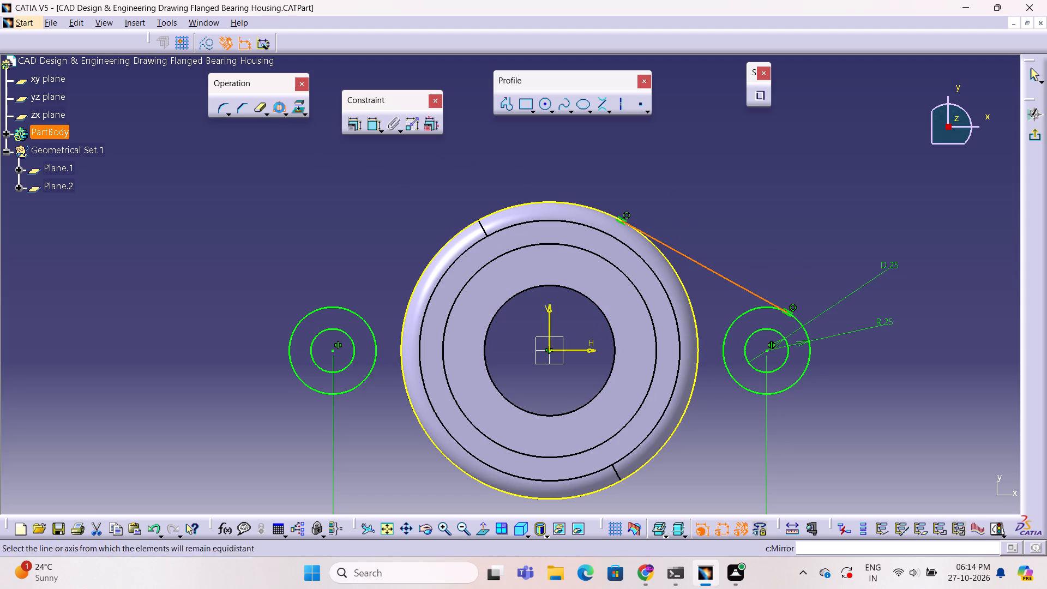
click(580, 350)
click(791, 143)
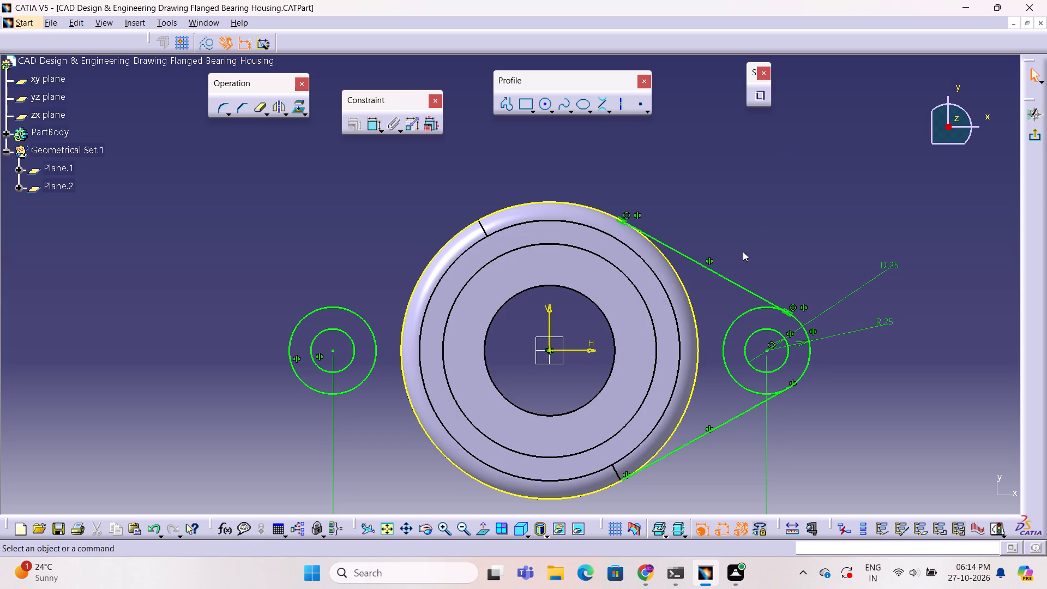
Mirror the two right-hand tangent lines about the sketch's vertical axis to join the left-hand boss to the body.
click(732, 282)
ctrl+click(737, 416)
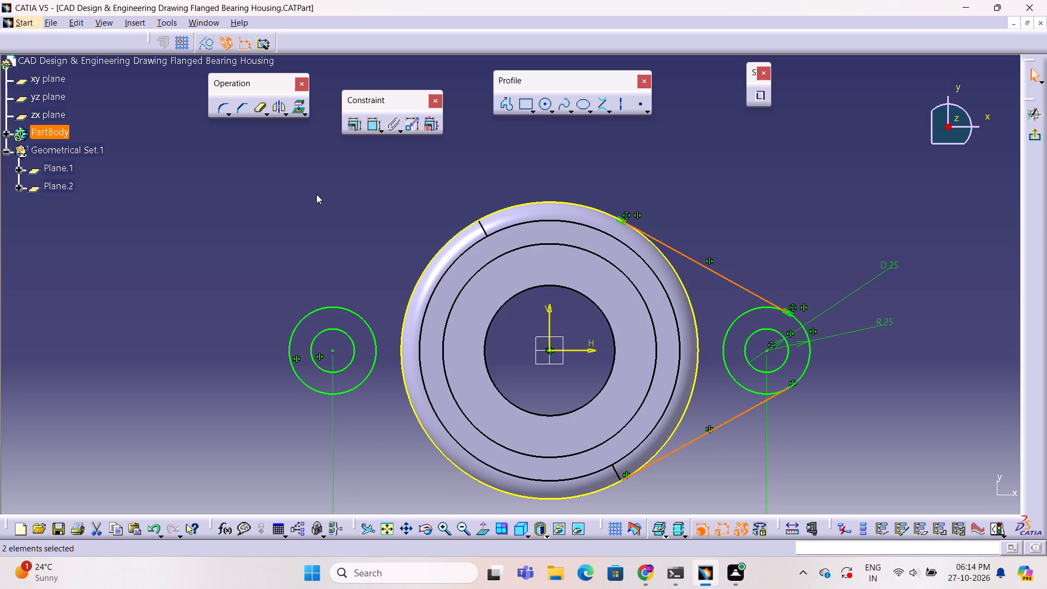
click(281, 109)
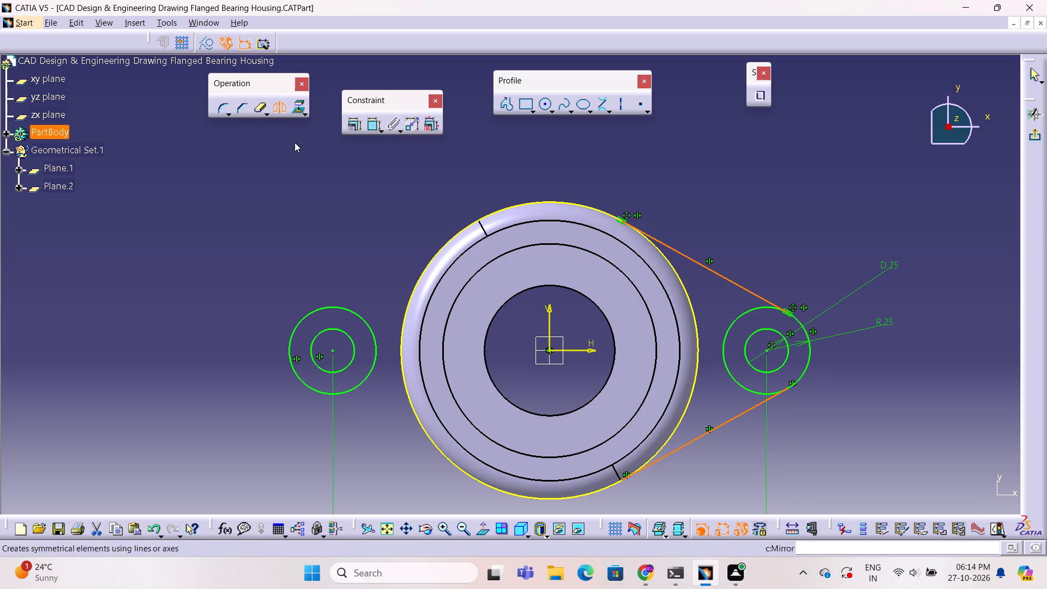
click(550, 306)
click(737, 152)
ctrl+middle_drag(737, 161, 732, 189)
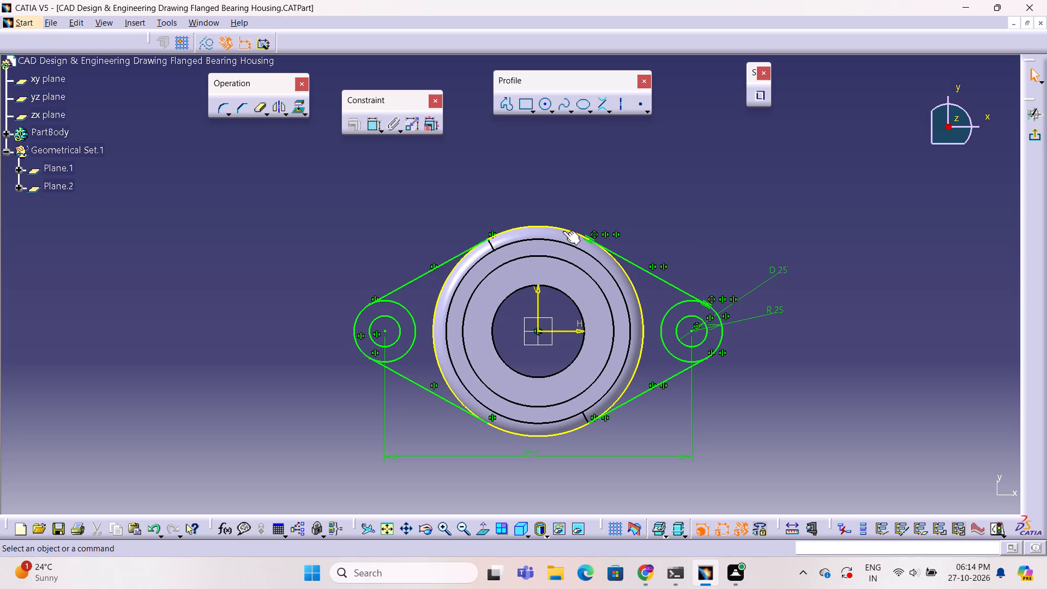
click(267, 112)
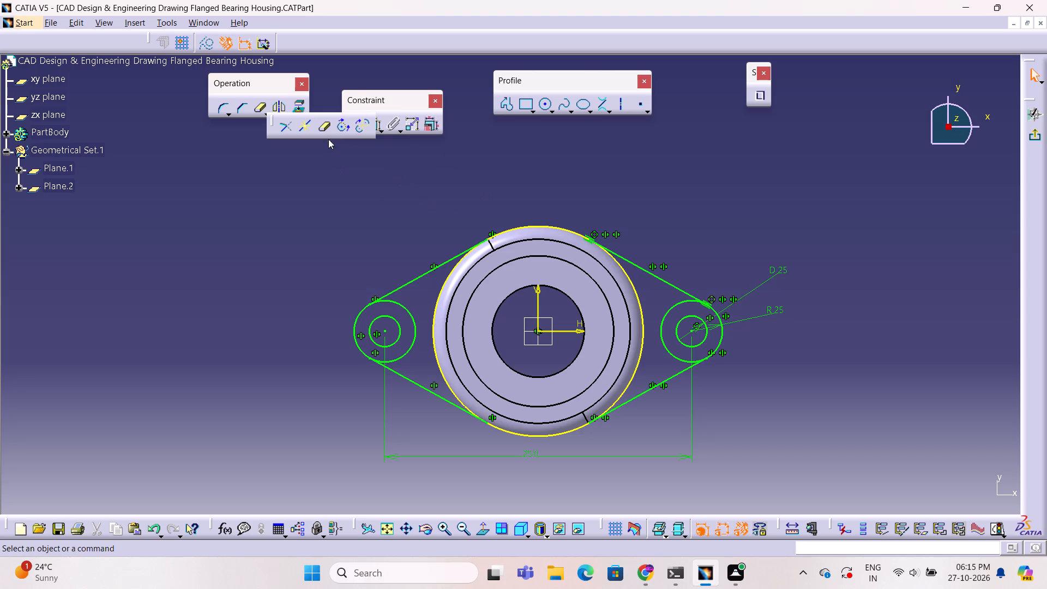
click(701, 219)
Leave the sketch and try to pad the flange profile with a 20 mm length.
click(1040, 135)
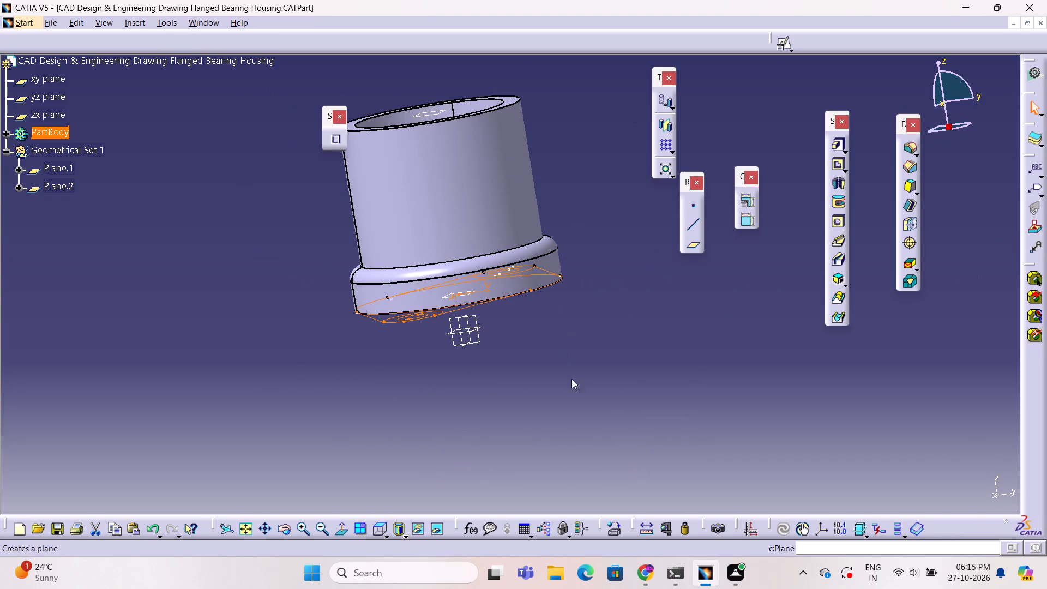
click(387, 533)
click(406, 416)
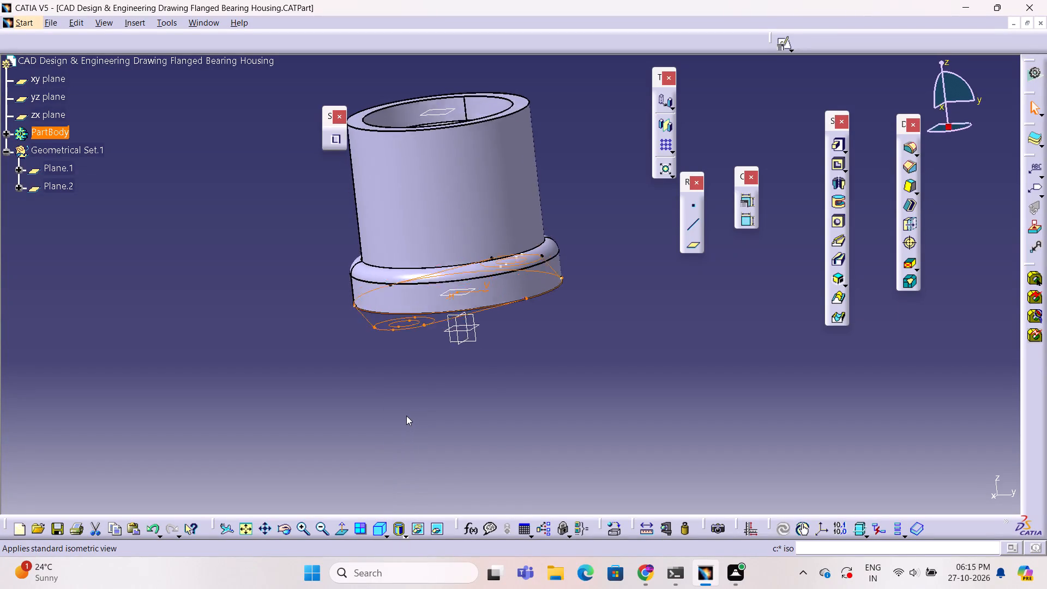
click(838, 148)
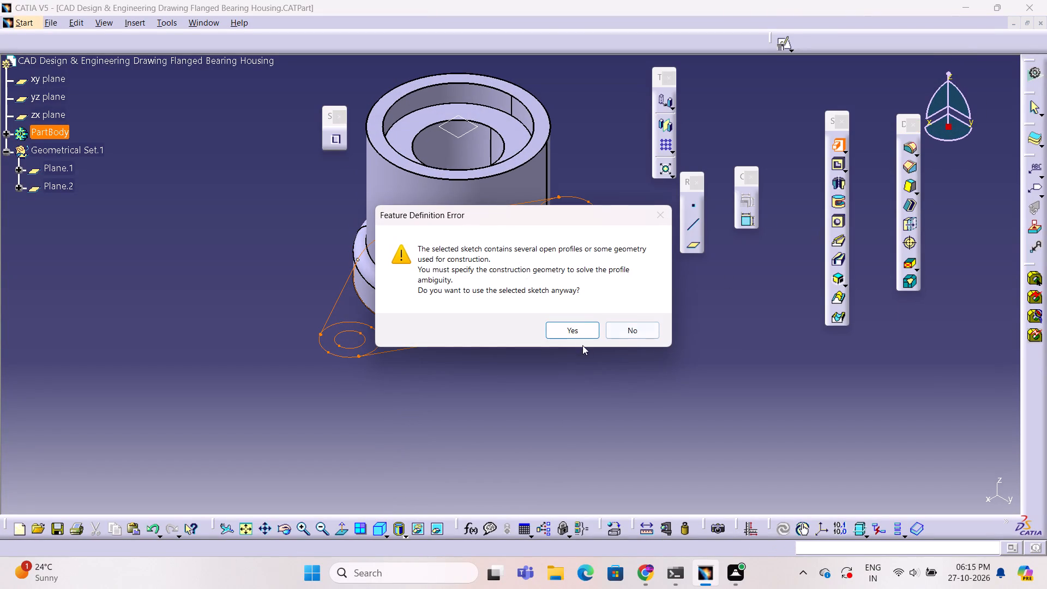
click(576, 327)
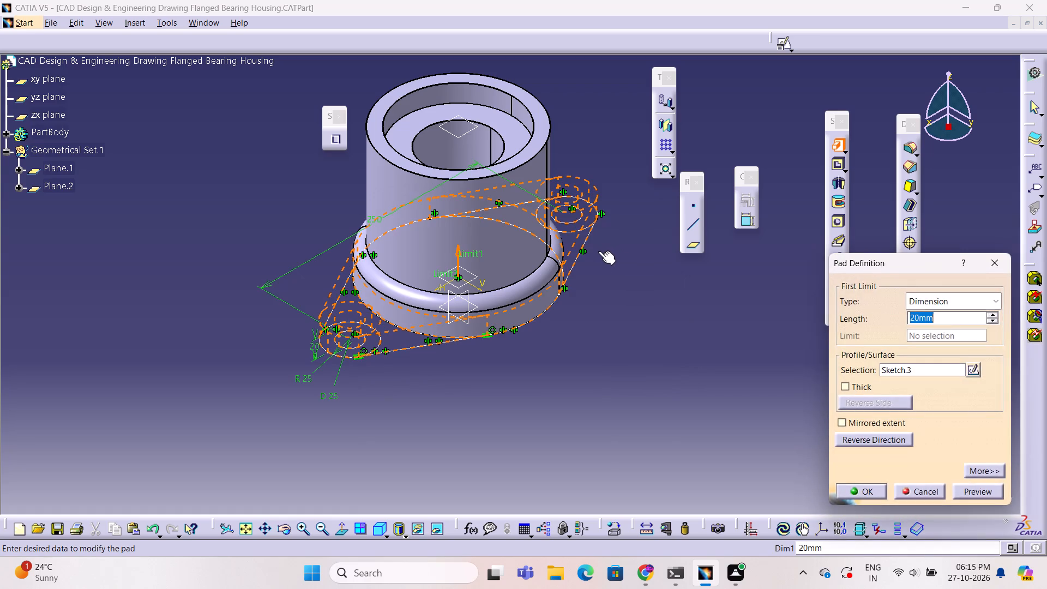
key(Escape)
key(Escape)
Reopen the flange sketch and examine its constraint diagnostics and geometry closure with Sketch Analysis.
double_click(586, 241)
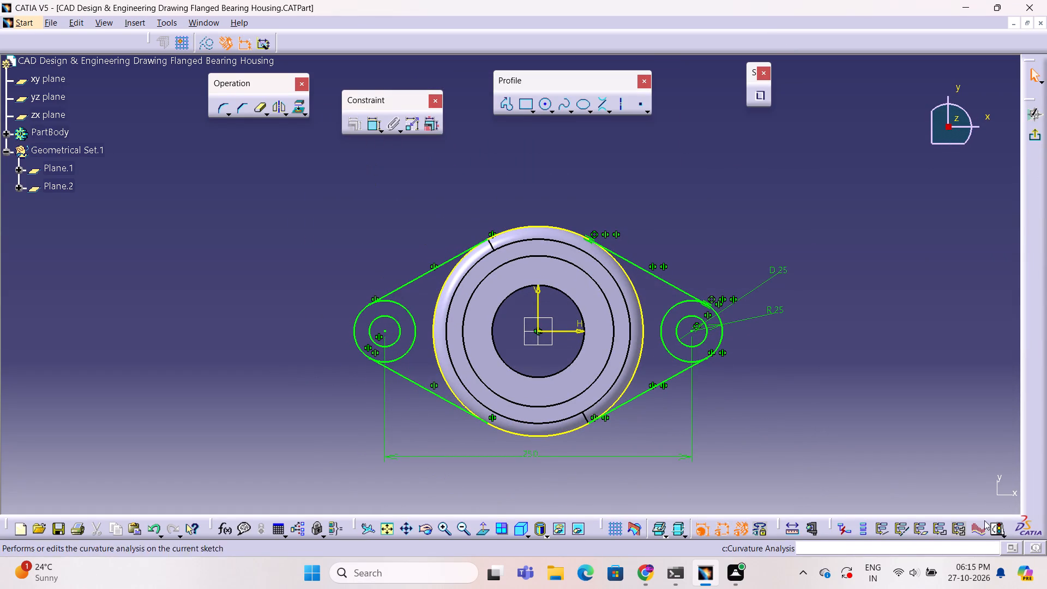
click(999, 531)
click(1000, 468)
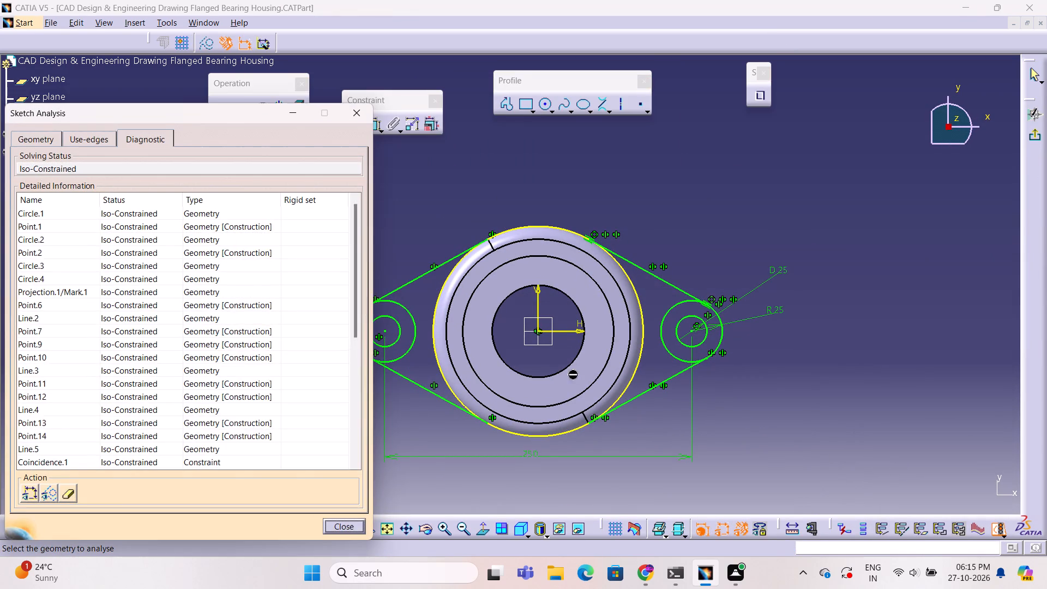
scroll(303, 369, down, 4)
click(53, 141)
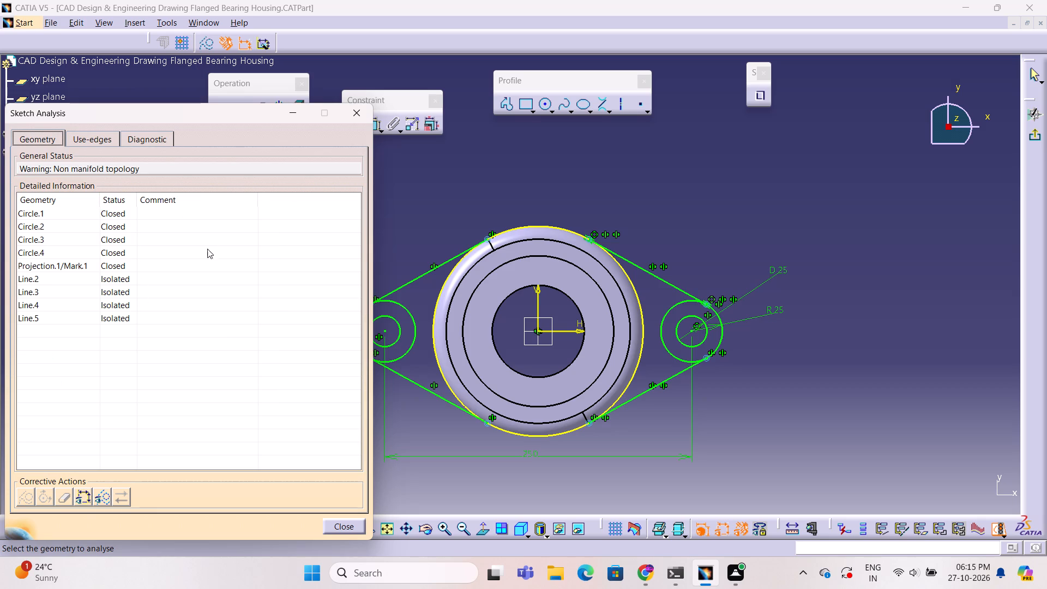
click(359, 114)
double_click(567, 189)
key(Escape)
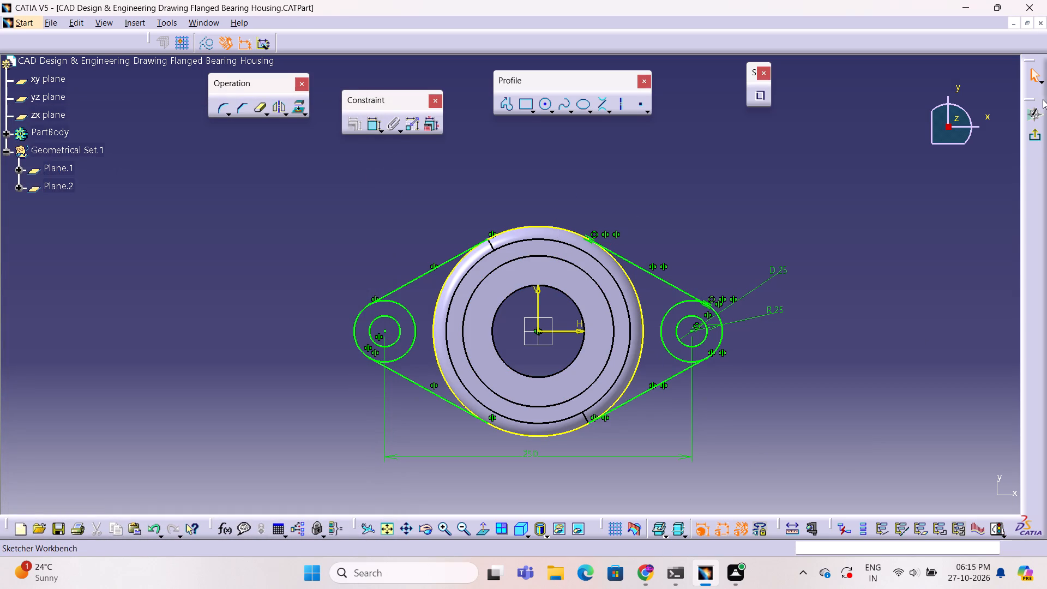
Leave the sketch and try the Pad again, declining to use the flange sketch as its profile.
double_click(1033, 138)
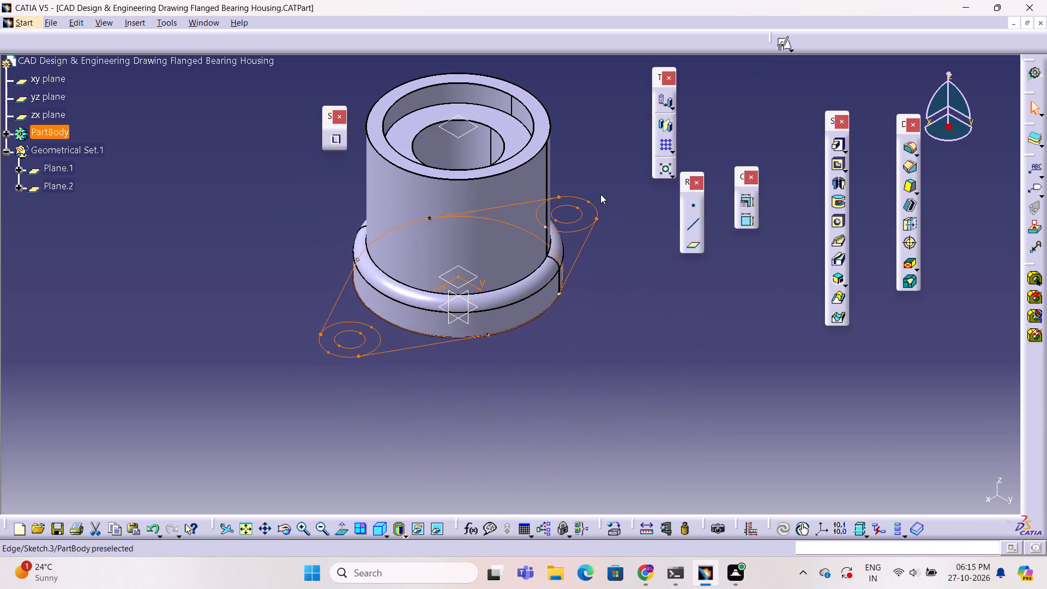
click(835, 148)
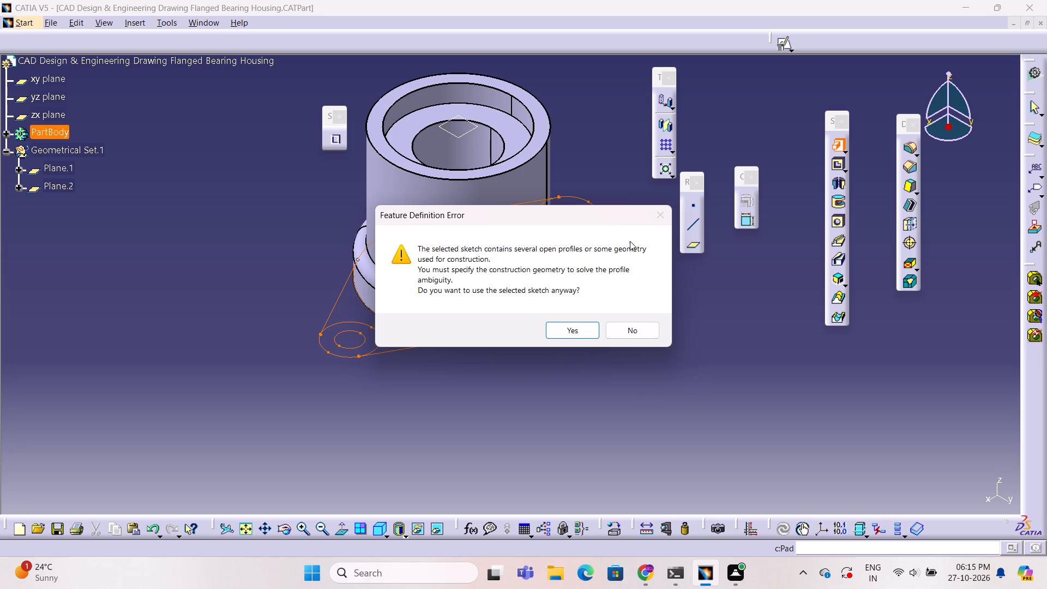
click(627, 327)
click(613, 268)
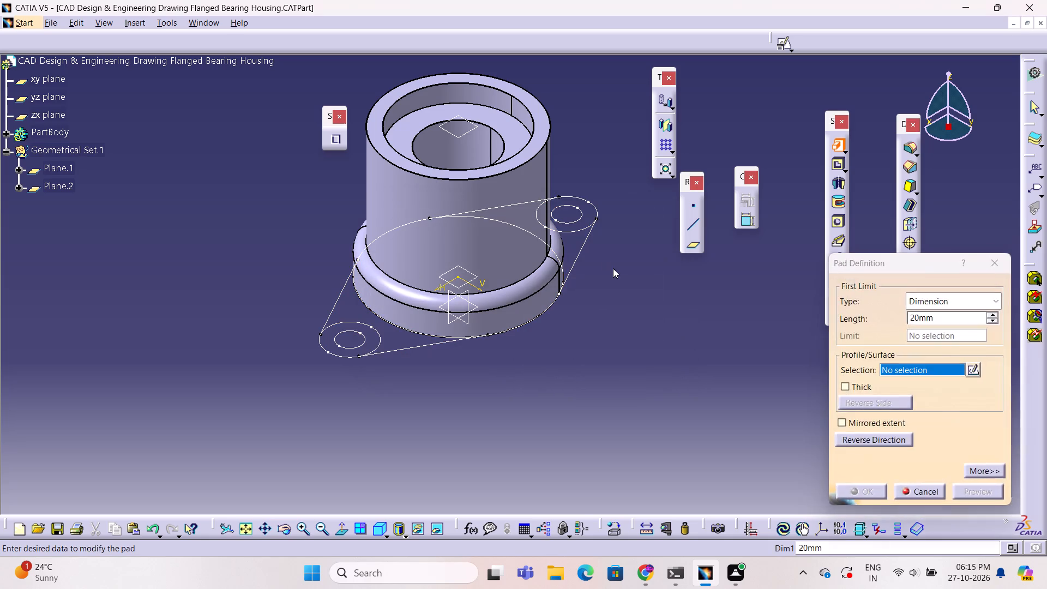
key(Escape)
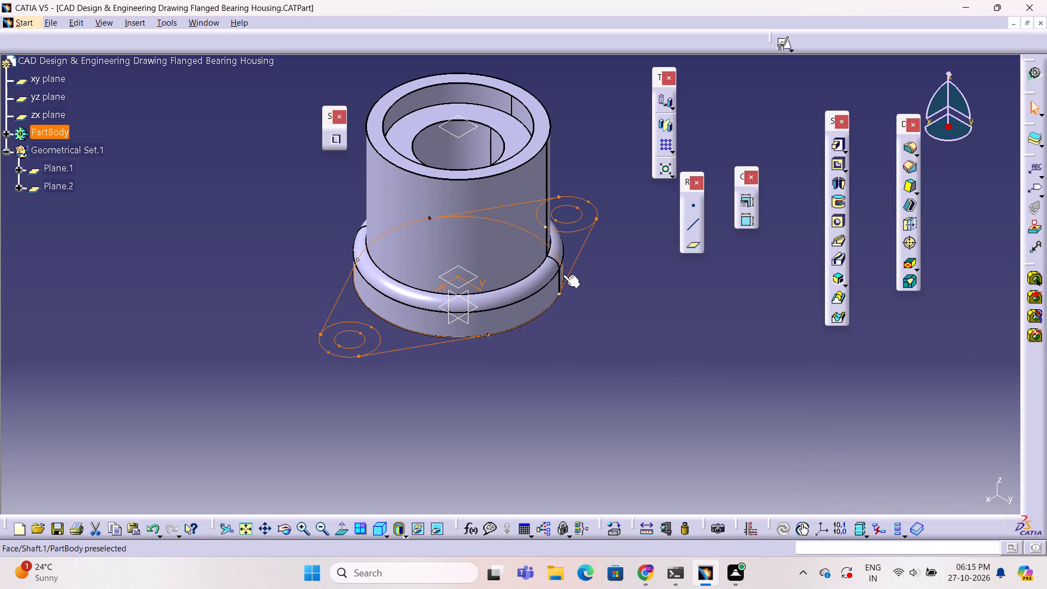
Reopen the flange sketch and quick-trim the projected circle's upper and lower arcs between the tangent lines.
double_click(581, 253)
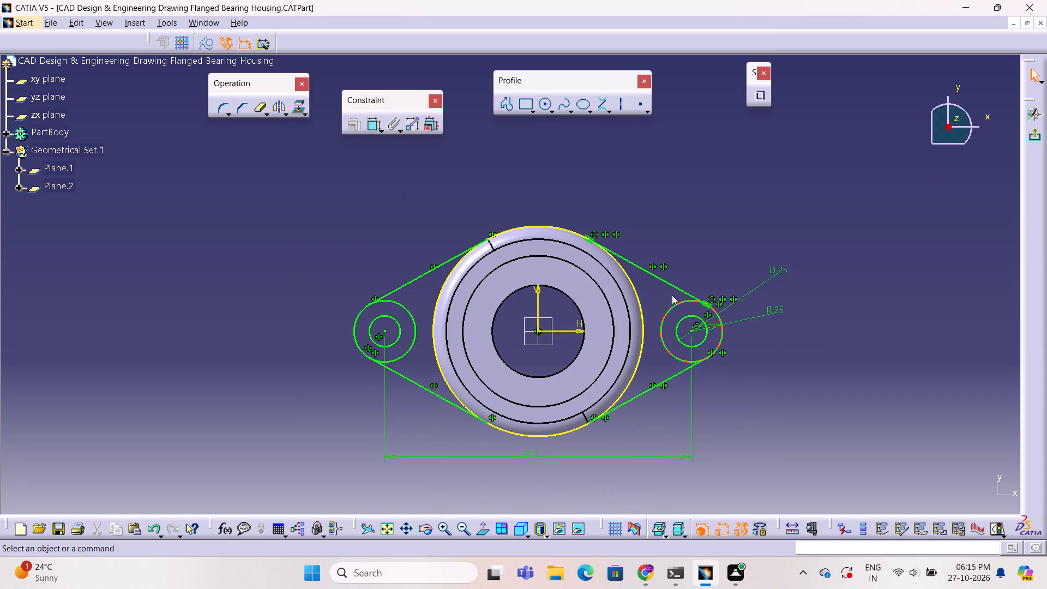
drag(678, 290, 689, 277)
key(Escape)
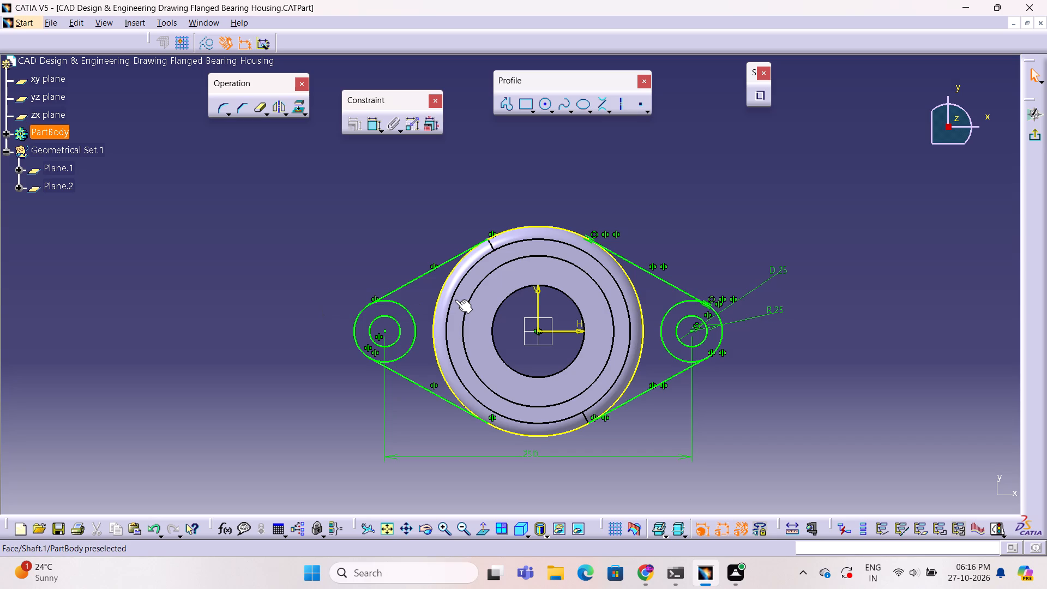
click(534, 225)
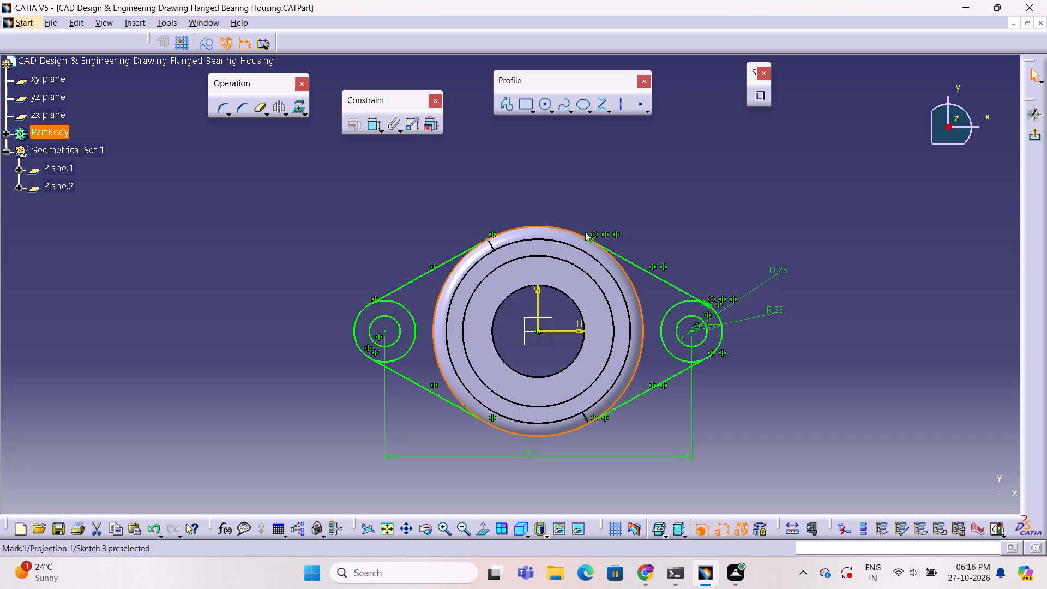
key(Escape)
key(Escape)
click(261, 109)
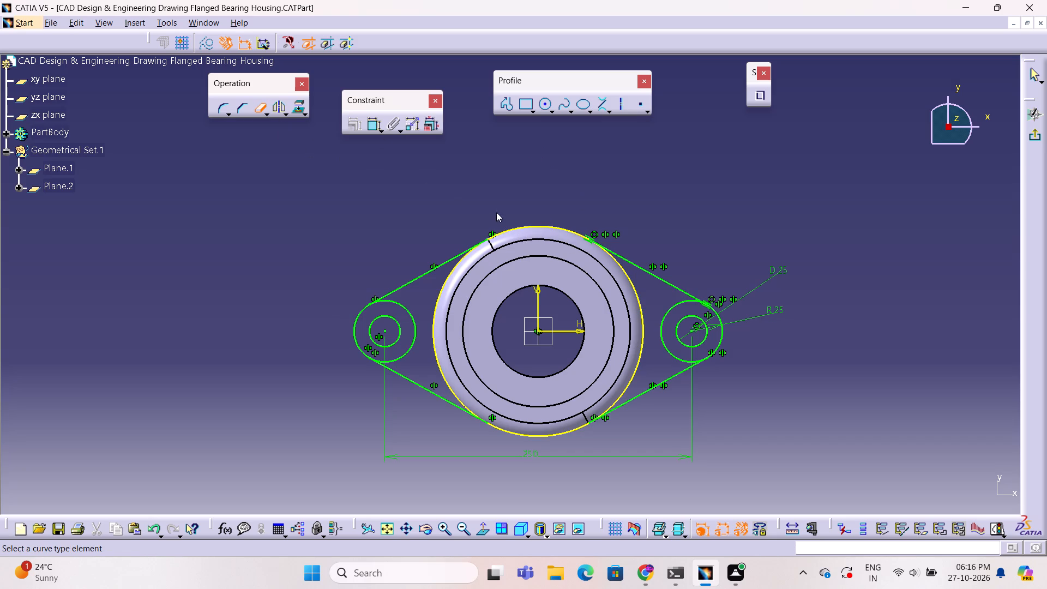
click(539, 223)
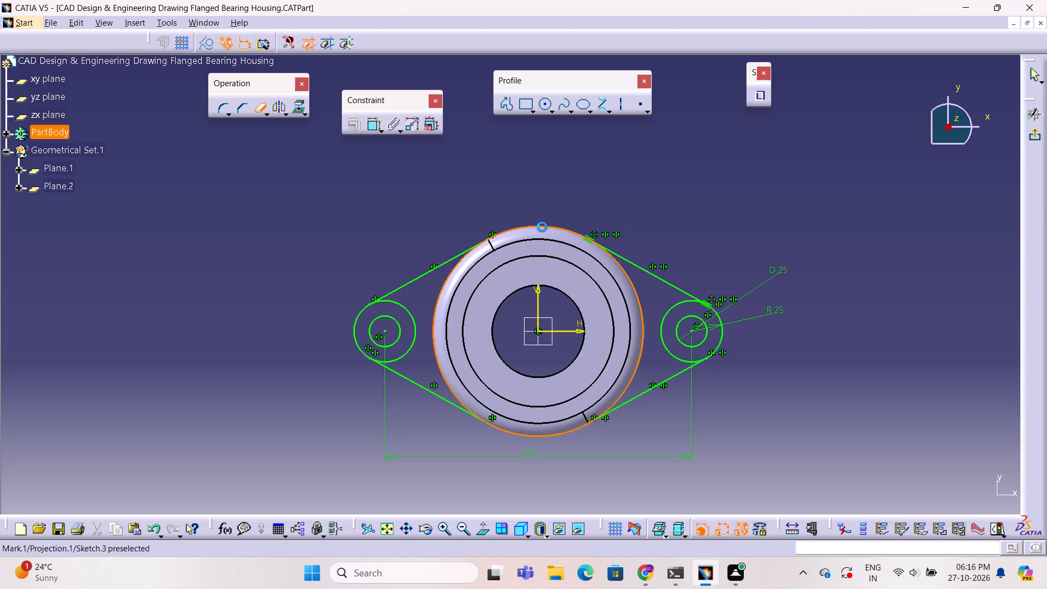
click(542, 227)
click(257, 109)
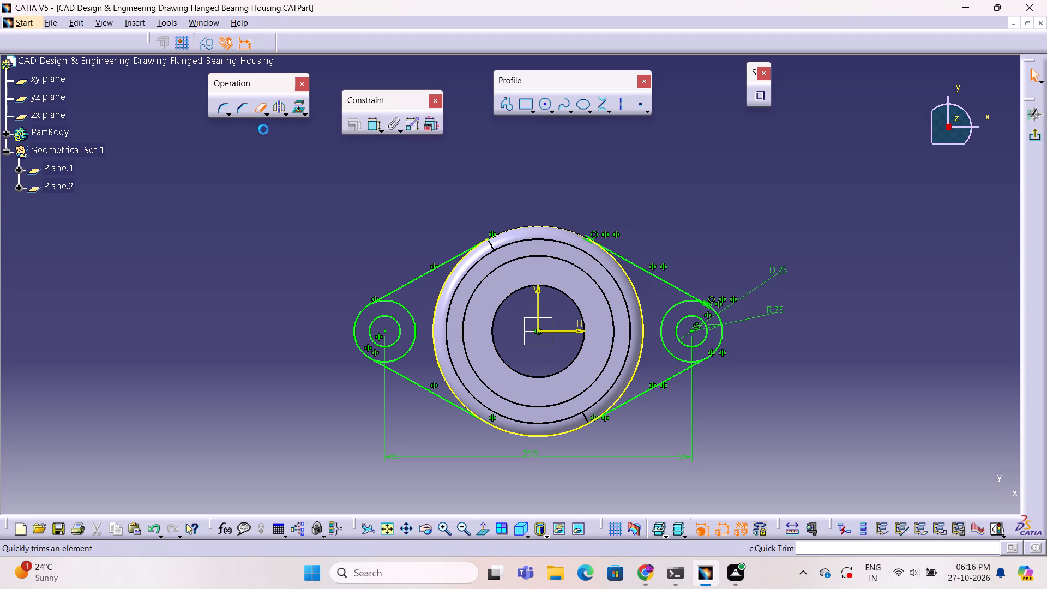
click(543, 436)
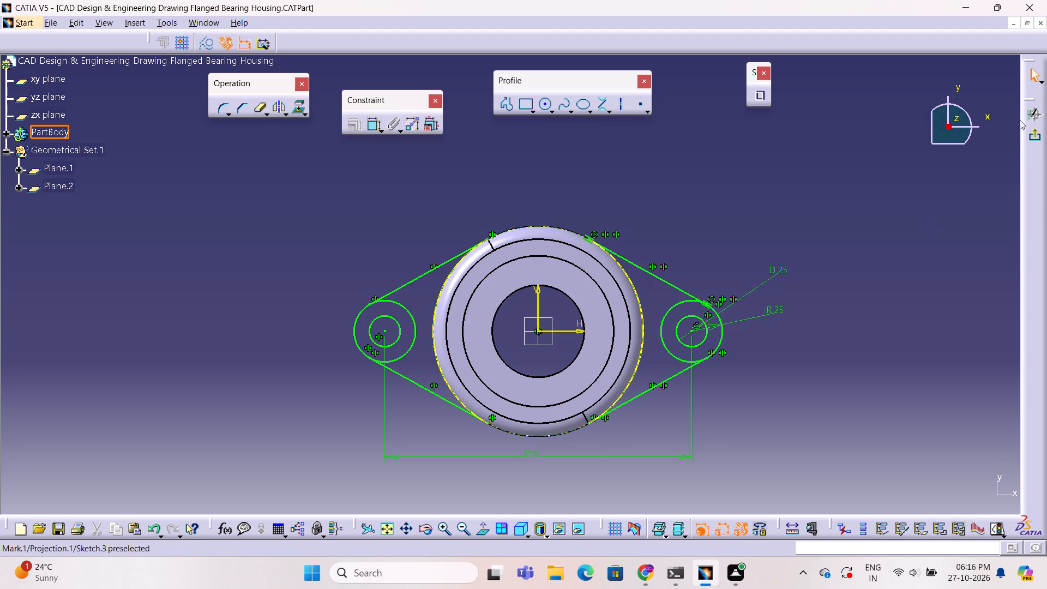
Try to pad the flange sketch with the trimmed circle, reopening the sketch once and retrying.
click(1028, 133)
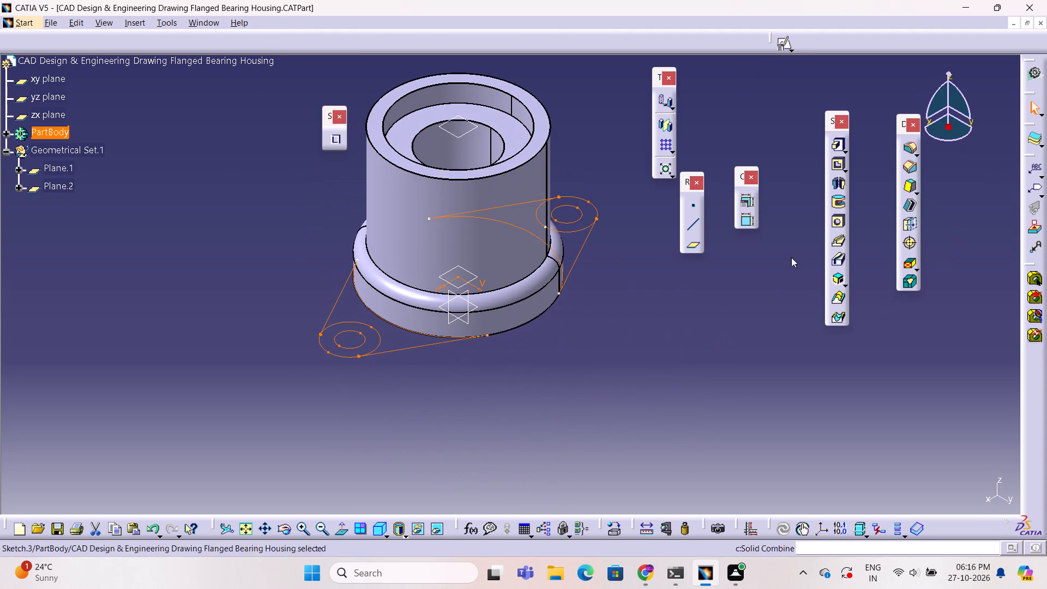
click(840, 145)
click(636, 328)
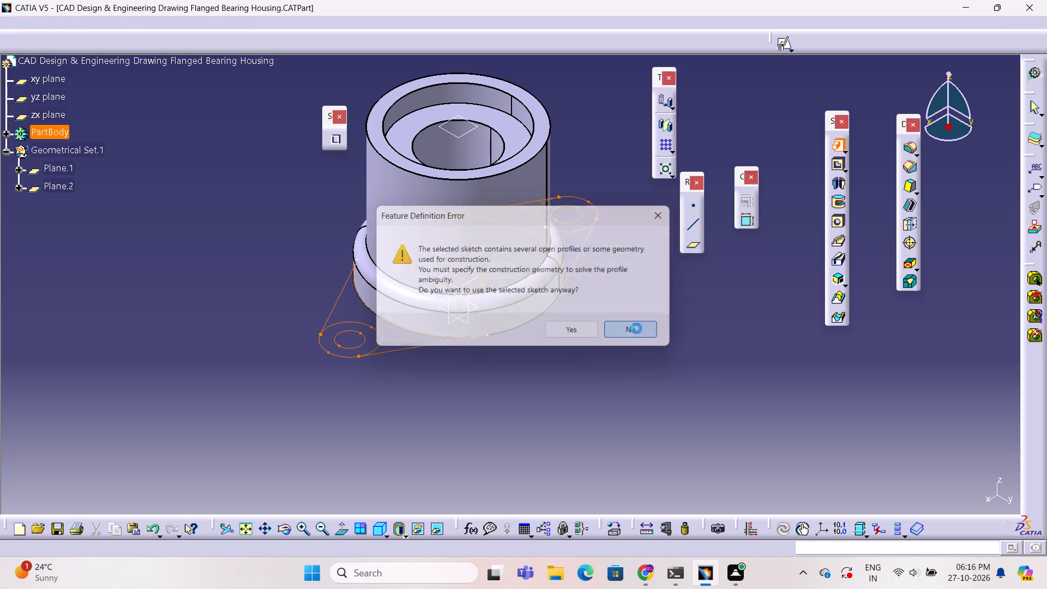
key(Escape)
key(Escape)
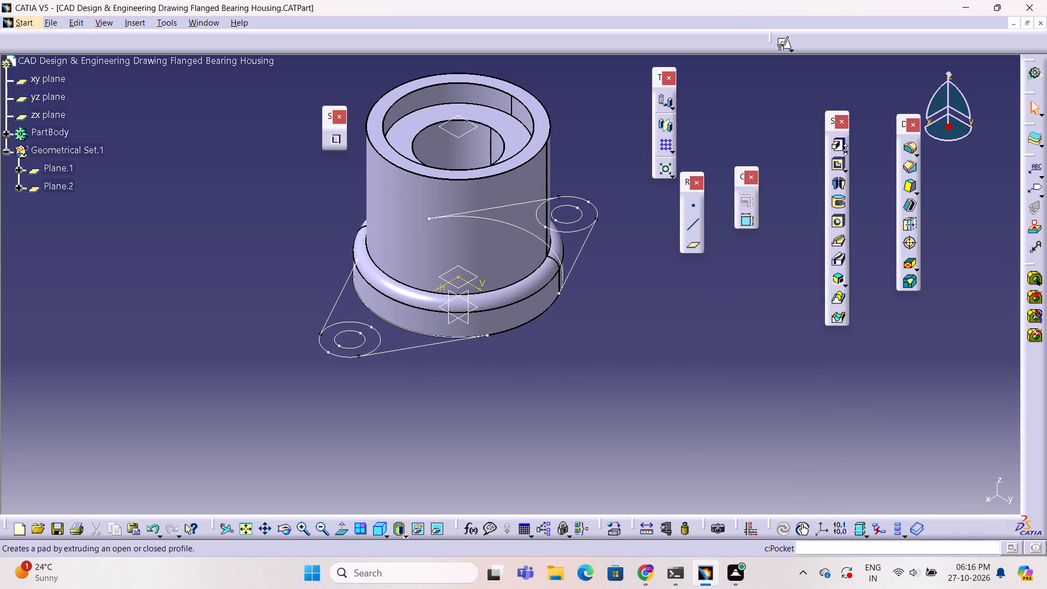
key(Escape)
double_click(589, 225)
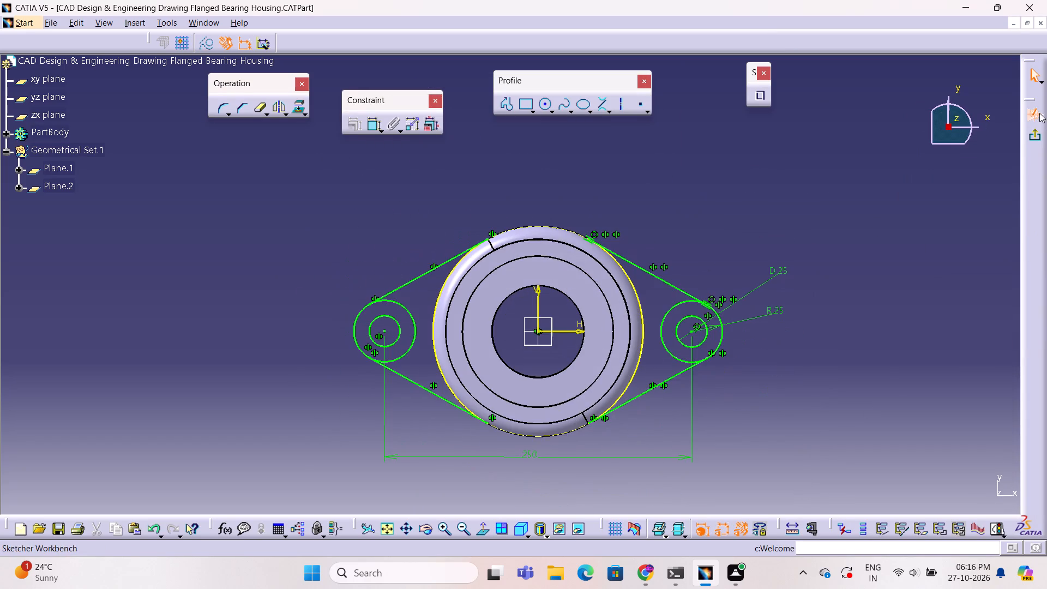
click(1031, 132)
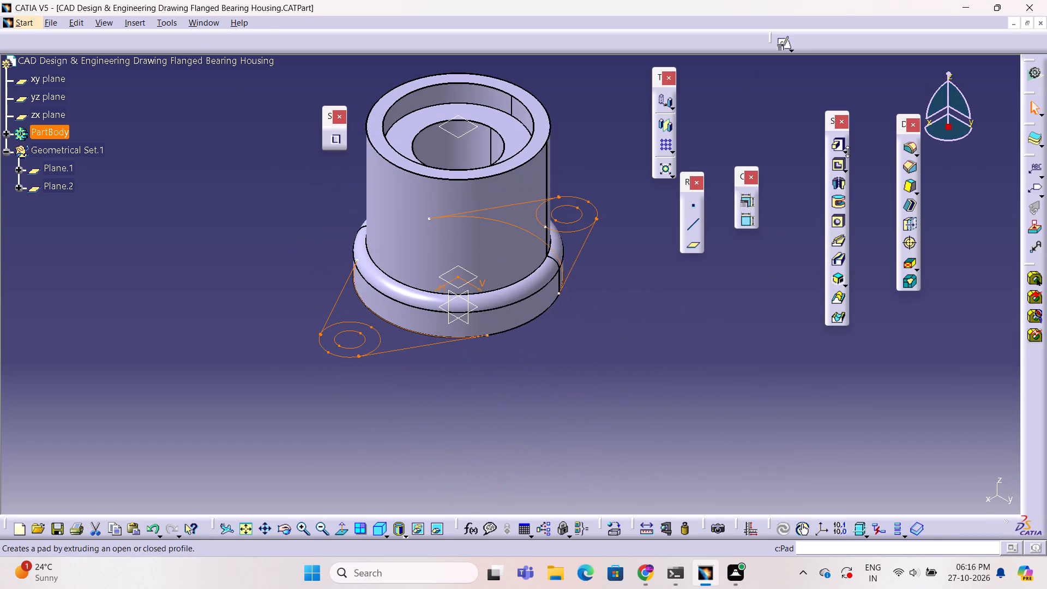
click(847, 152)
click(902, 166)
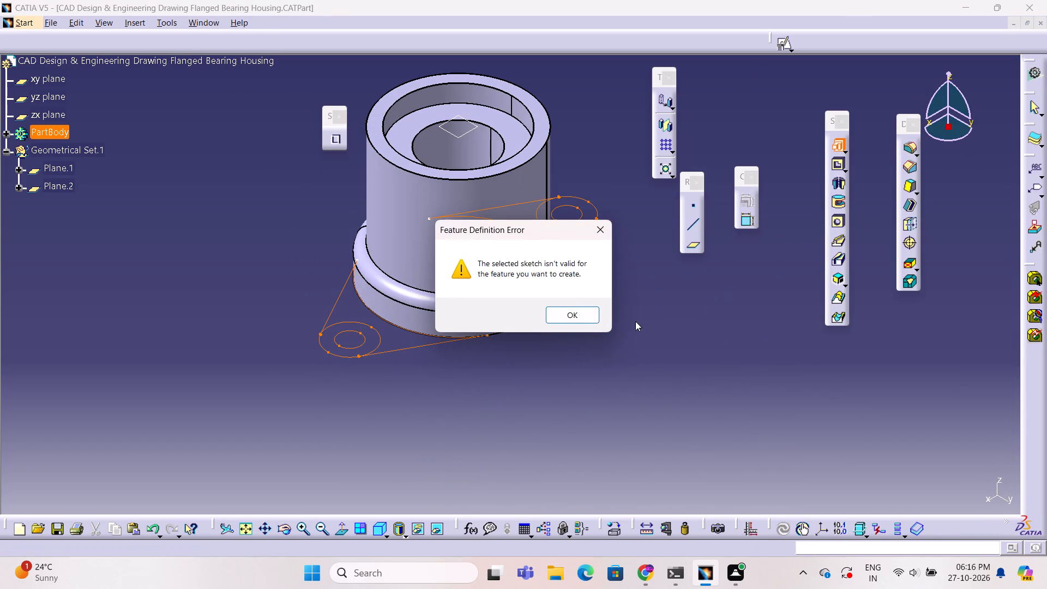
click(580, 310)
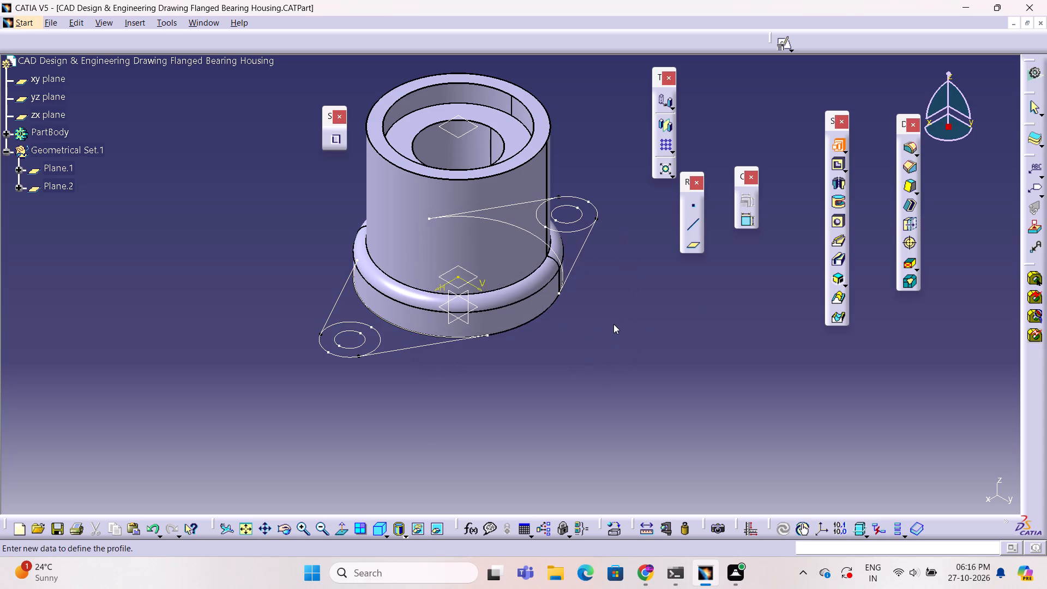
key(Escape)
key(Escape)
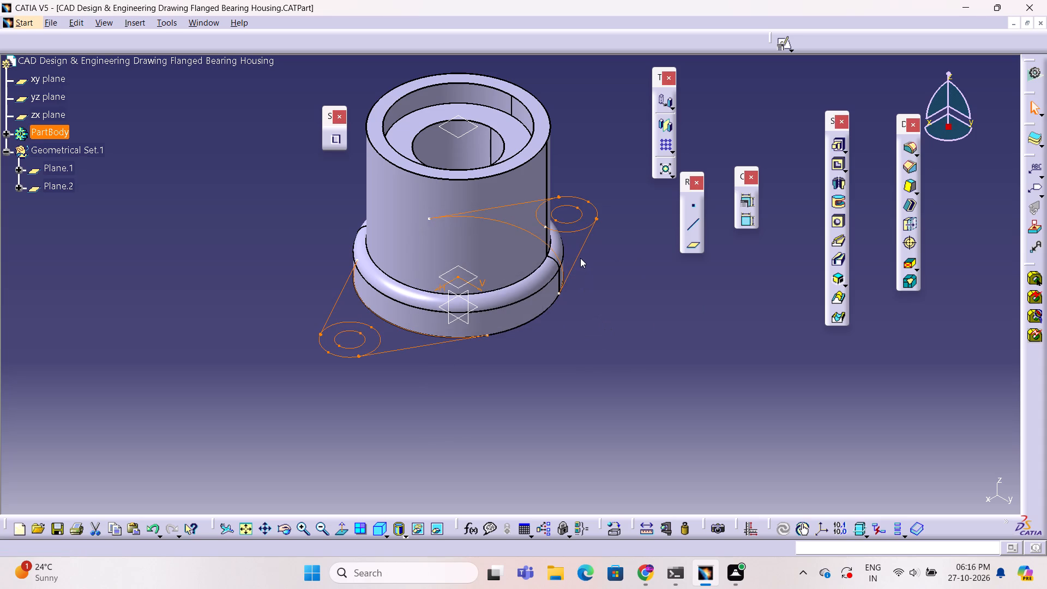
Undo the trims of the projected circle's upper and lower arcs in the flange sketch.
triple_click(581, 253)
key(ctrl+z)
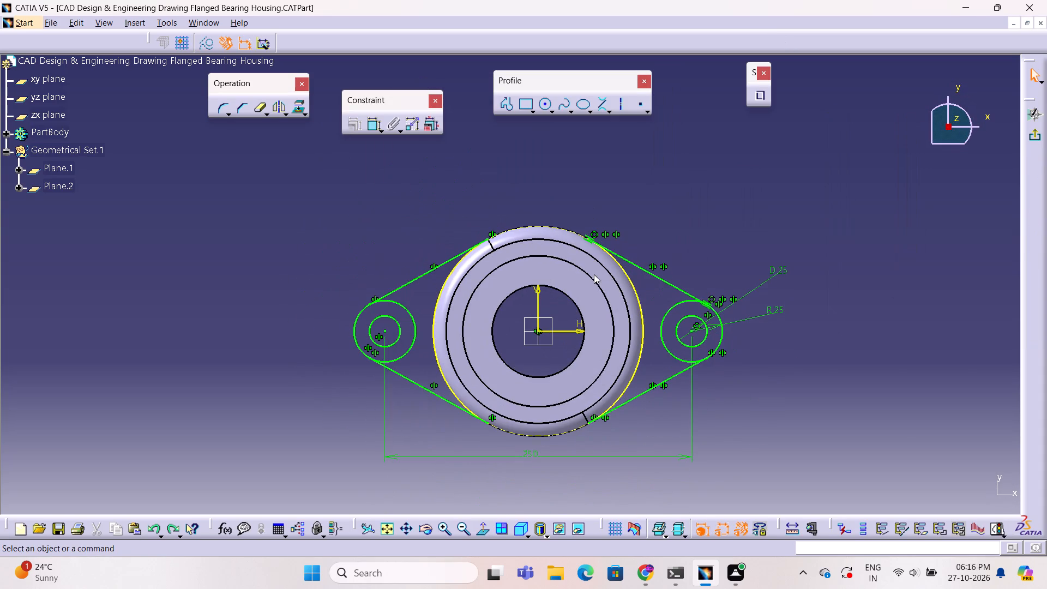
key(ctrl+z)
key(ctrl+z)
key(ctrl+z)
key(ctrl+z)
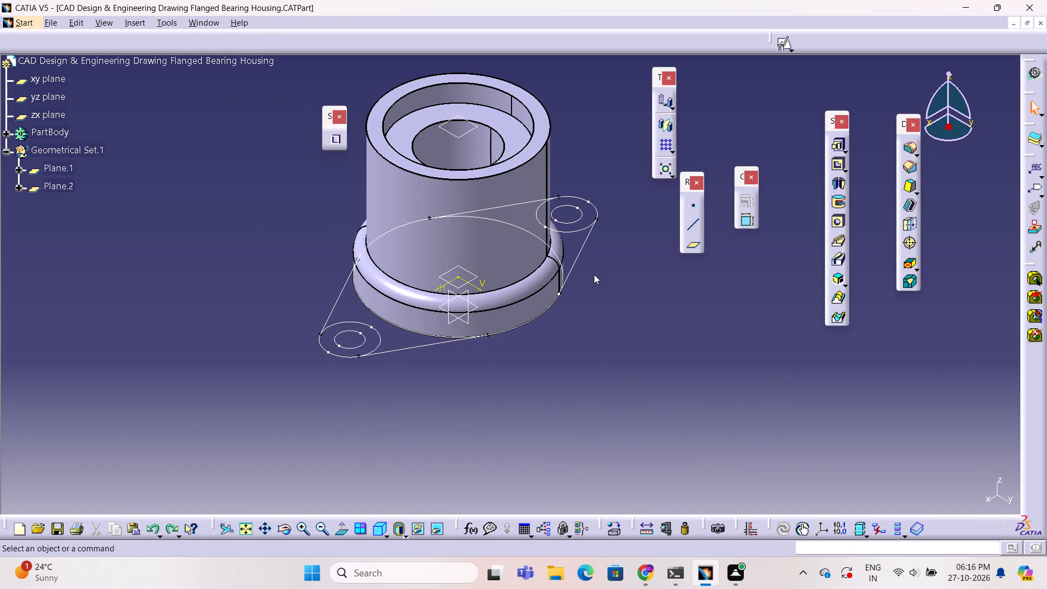
Reopen the flange sketch and quick-trim the projected circle's two side arcs facing the bolt holes, between the tangent lines.
double_click(569, 277)
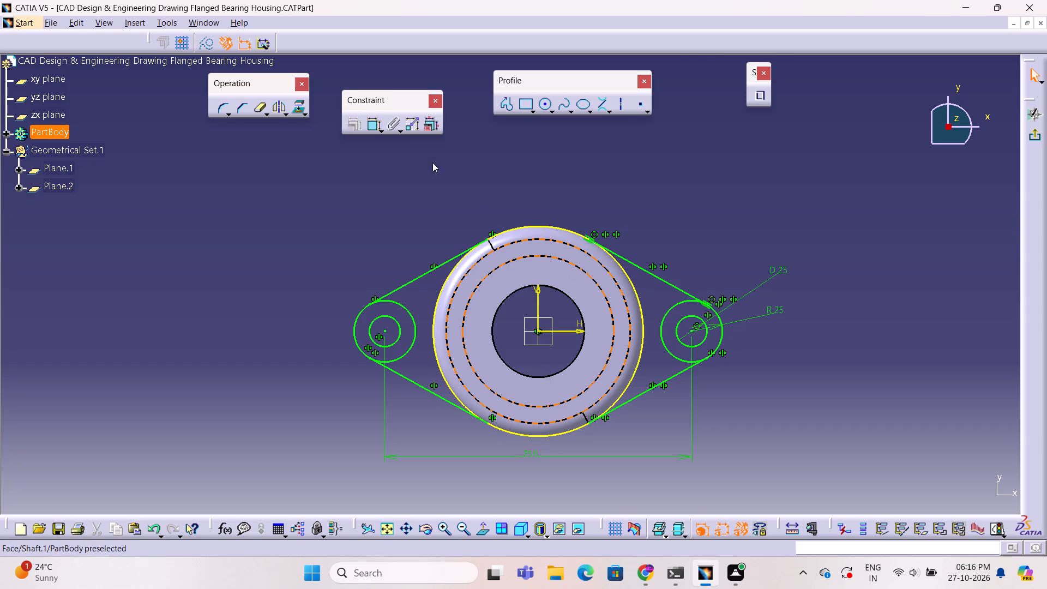
click(256, 112)
click(645, 327)
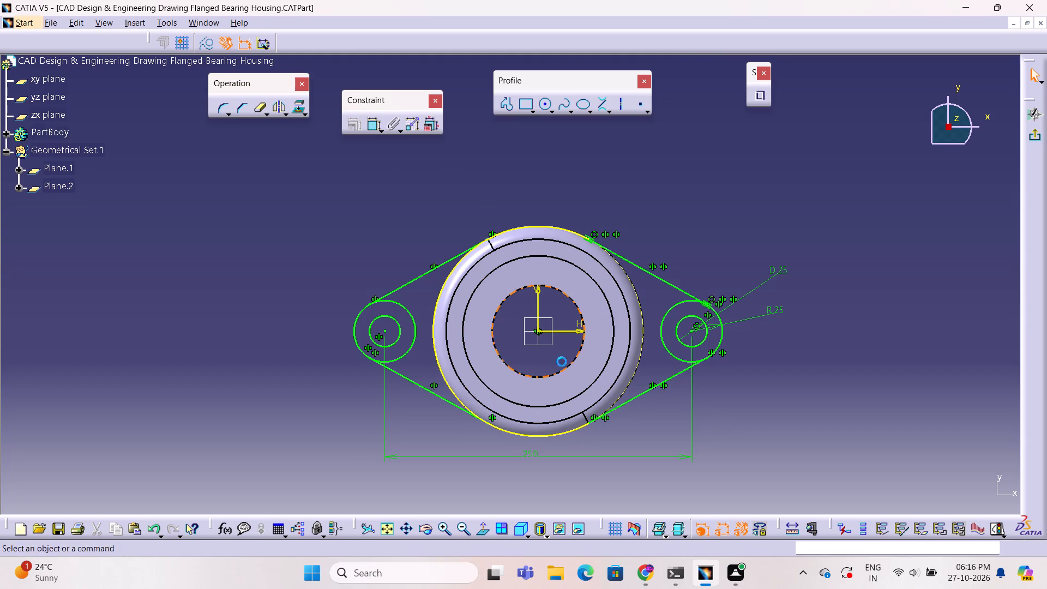
click(433, 337)
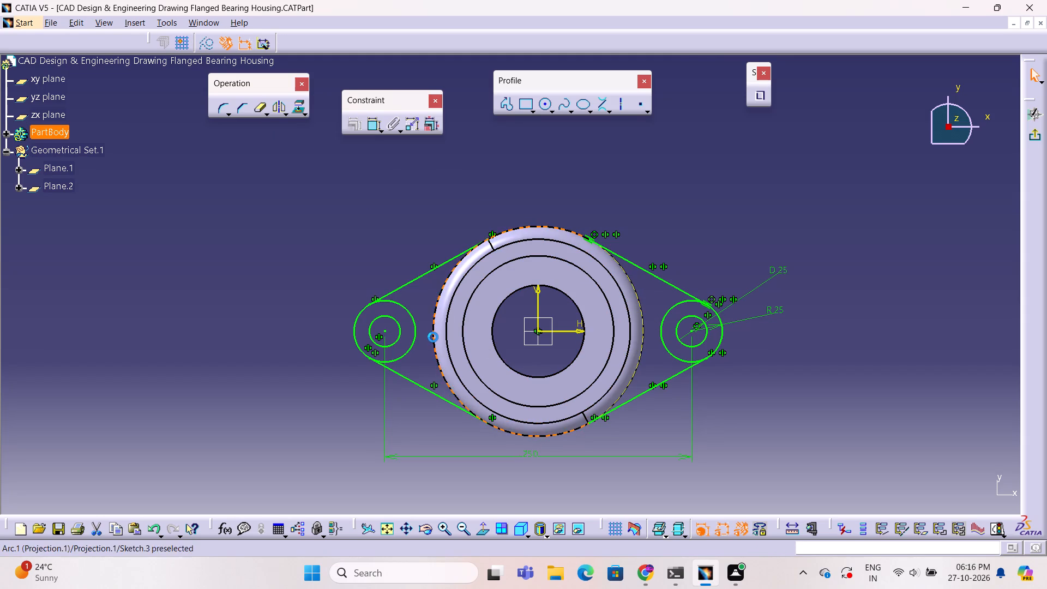
key(Escape)
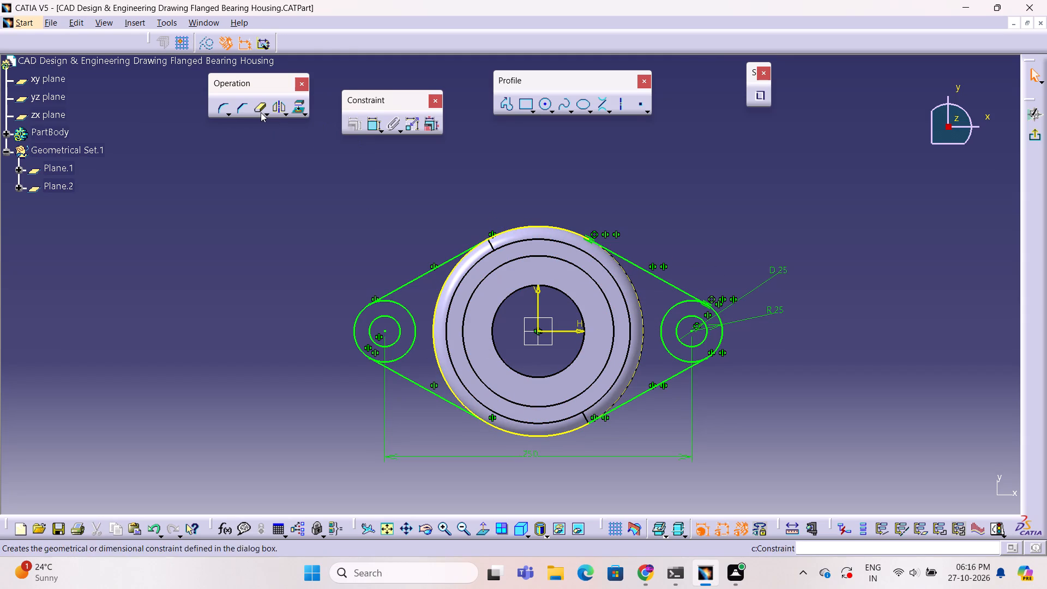
click(260, 112)
click(434, 327)
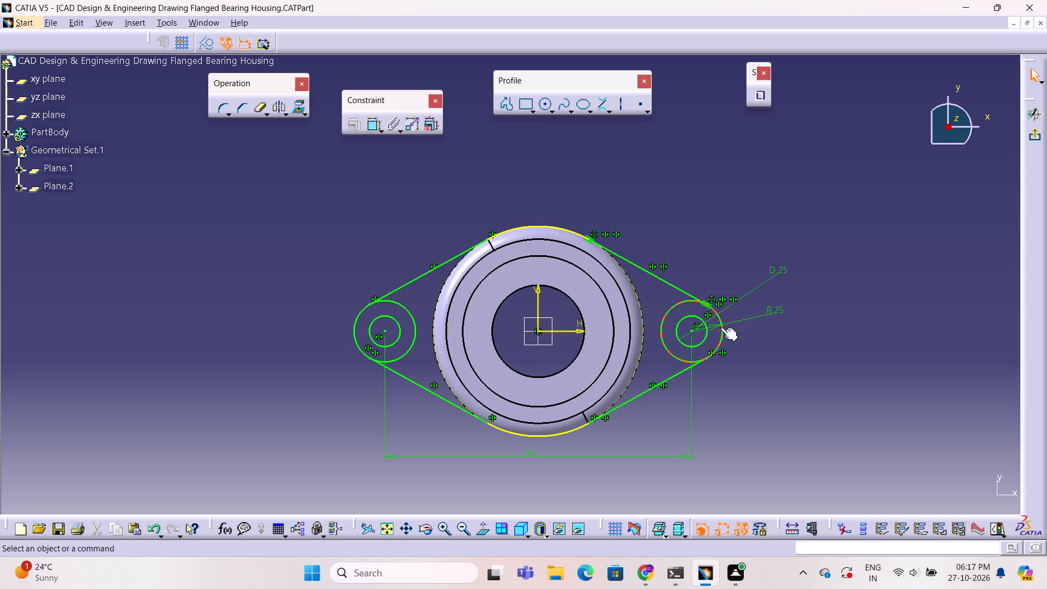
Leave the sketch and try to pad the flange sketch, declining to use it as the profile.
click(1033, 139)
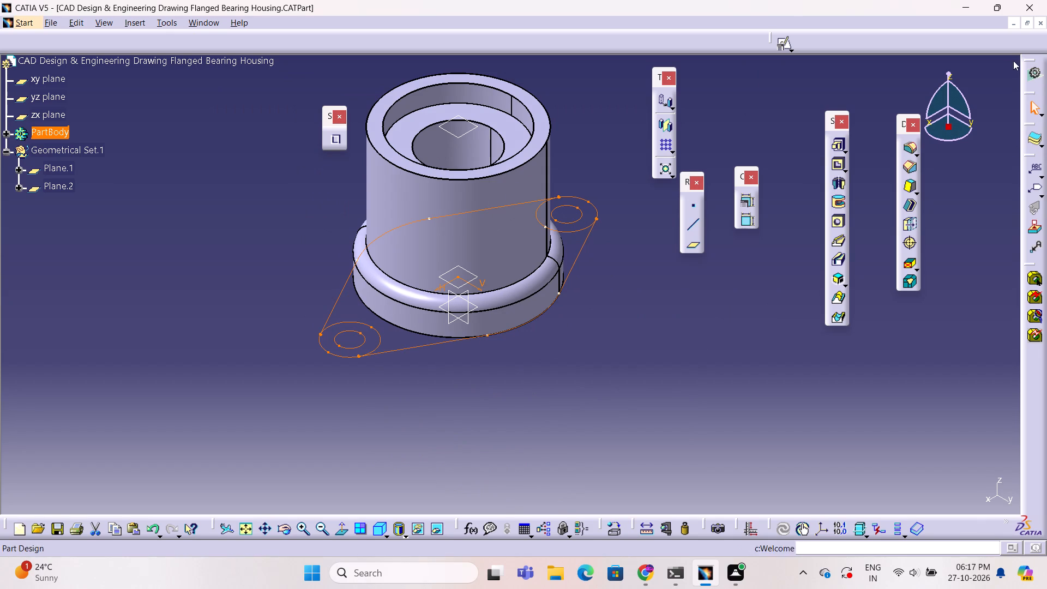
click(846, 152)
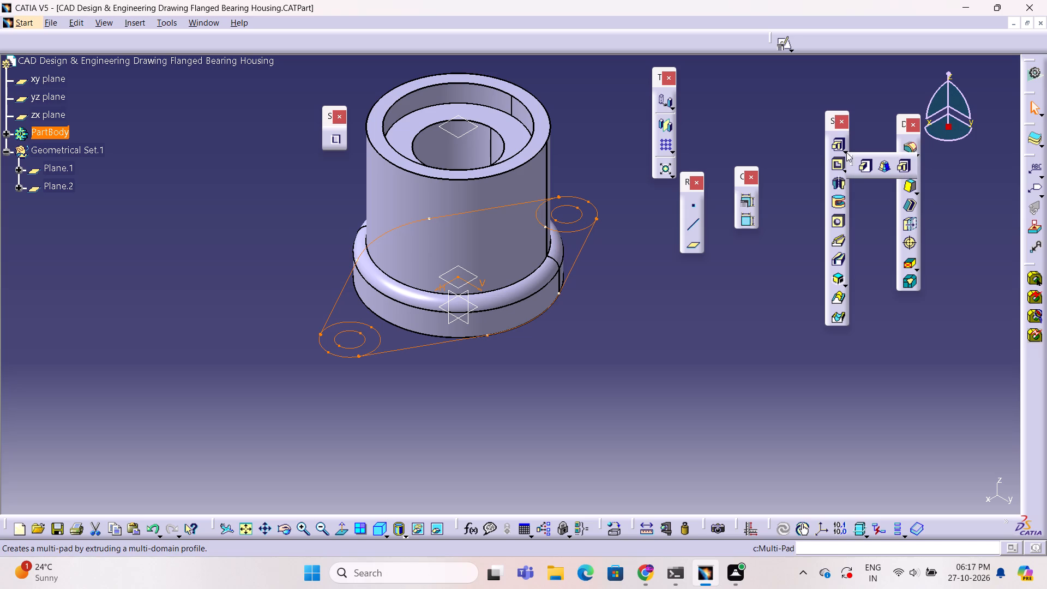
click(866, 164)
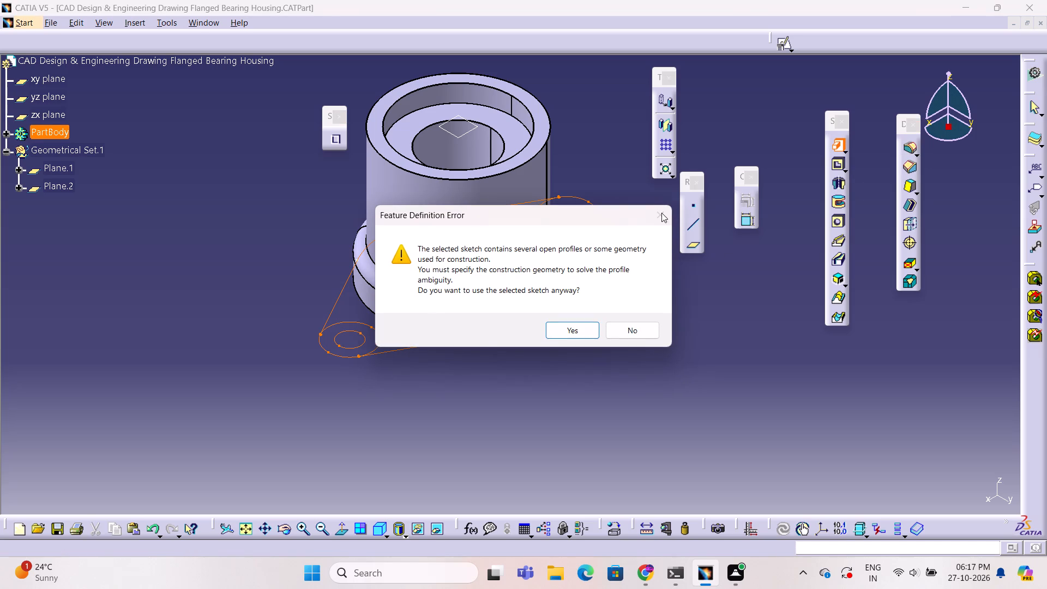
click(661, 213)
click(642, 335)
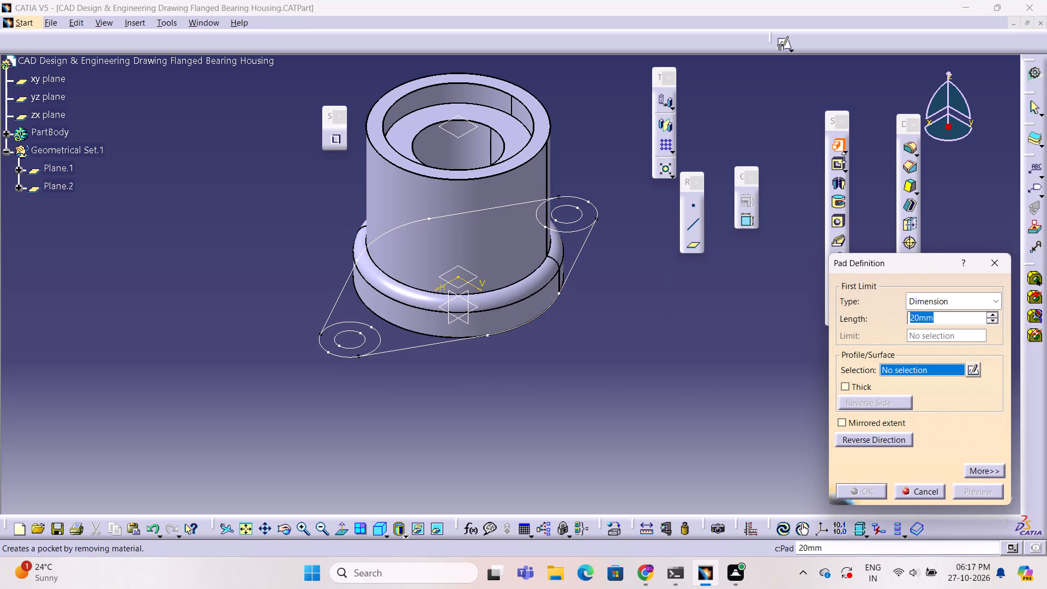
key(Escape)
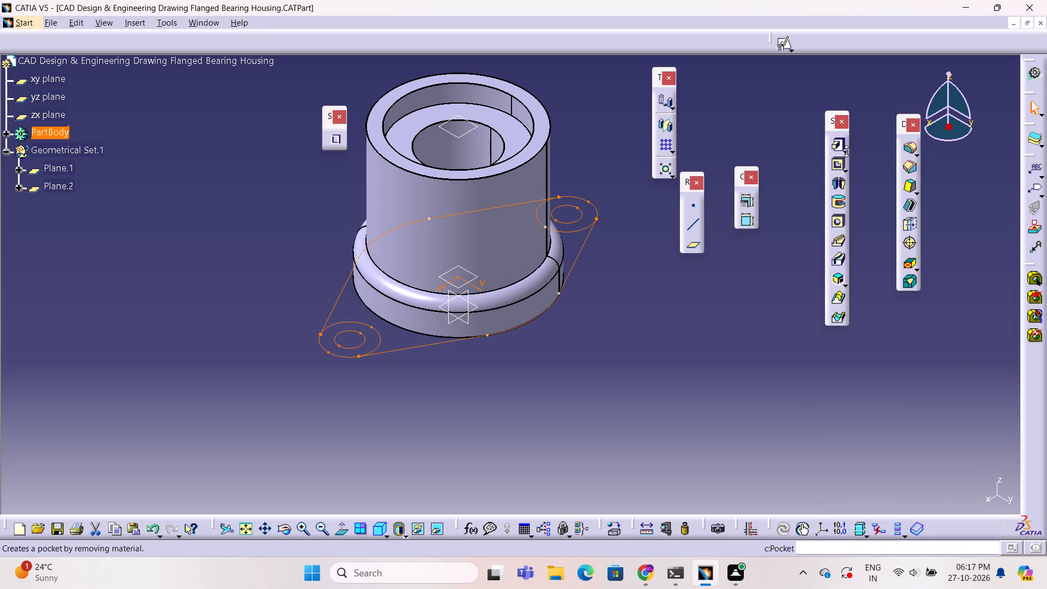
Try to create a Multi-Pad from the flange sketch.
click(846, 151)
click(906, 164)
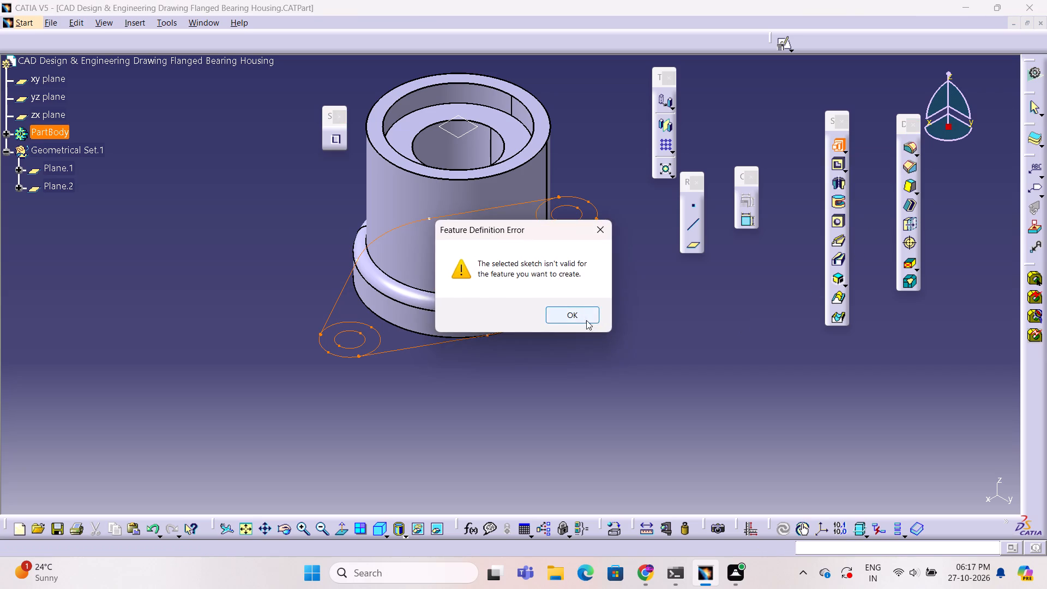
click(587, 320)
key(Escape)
Reopen the flange sketch for editing.
double_click(583, 242)
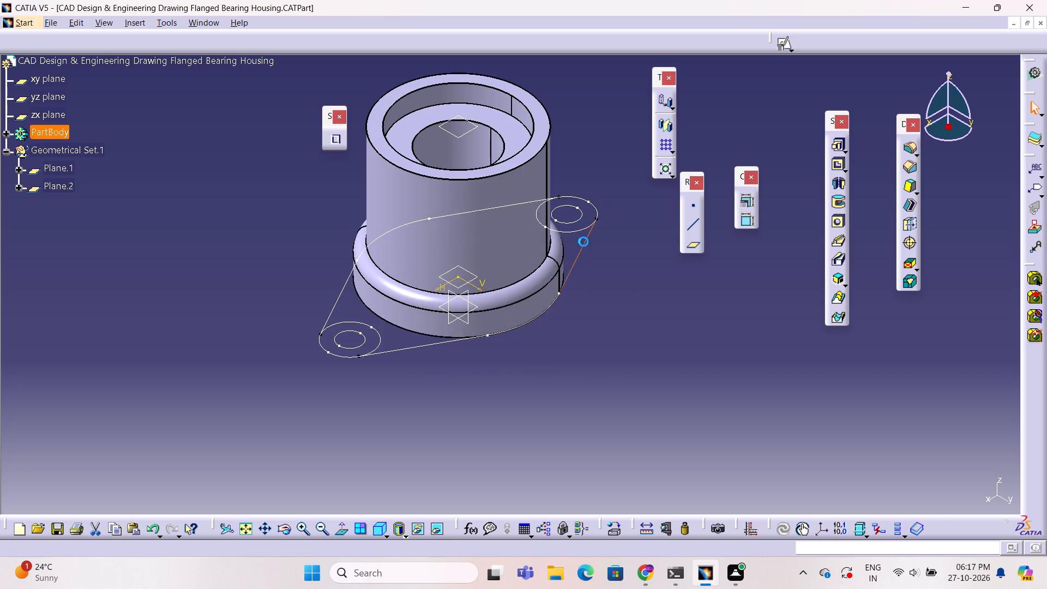
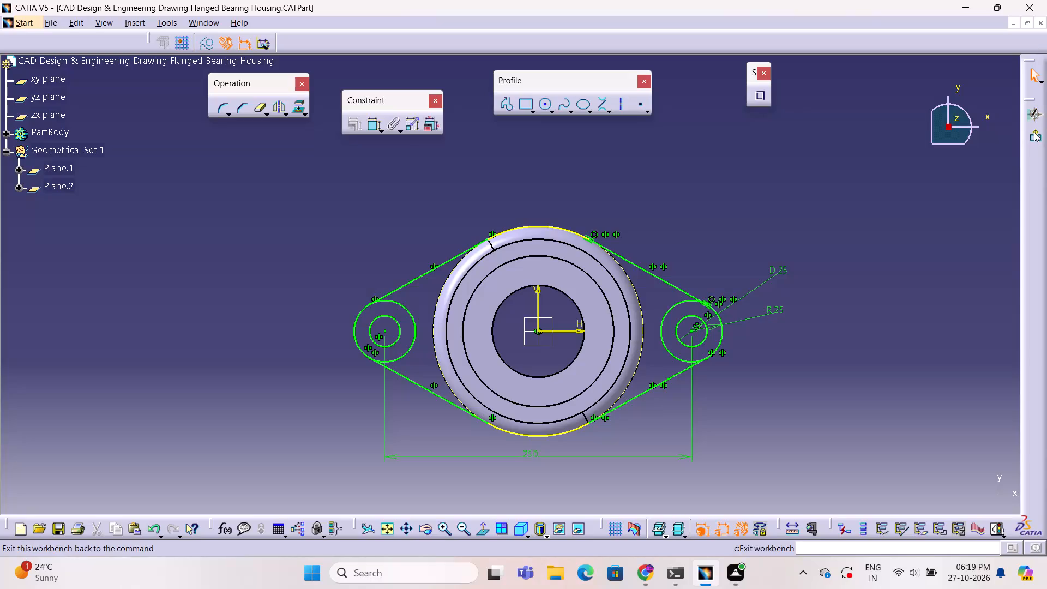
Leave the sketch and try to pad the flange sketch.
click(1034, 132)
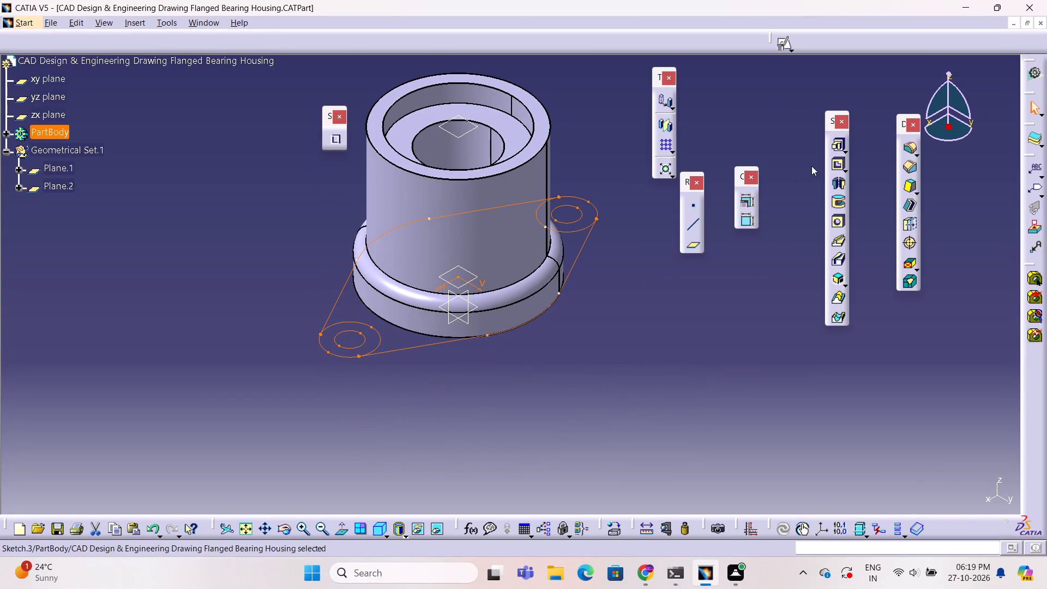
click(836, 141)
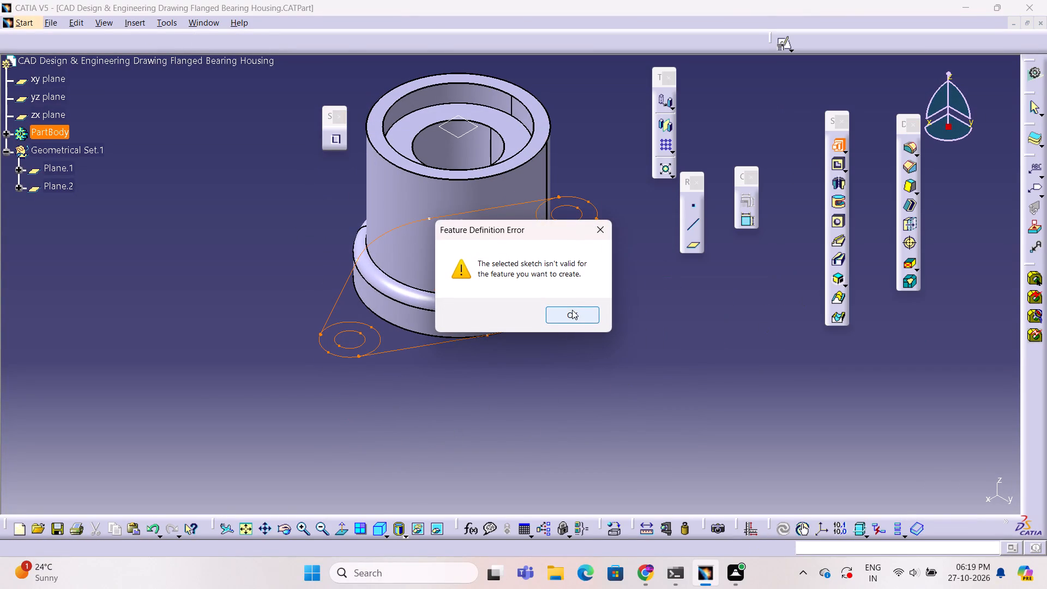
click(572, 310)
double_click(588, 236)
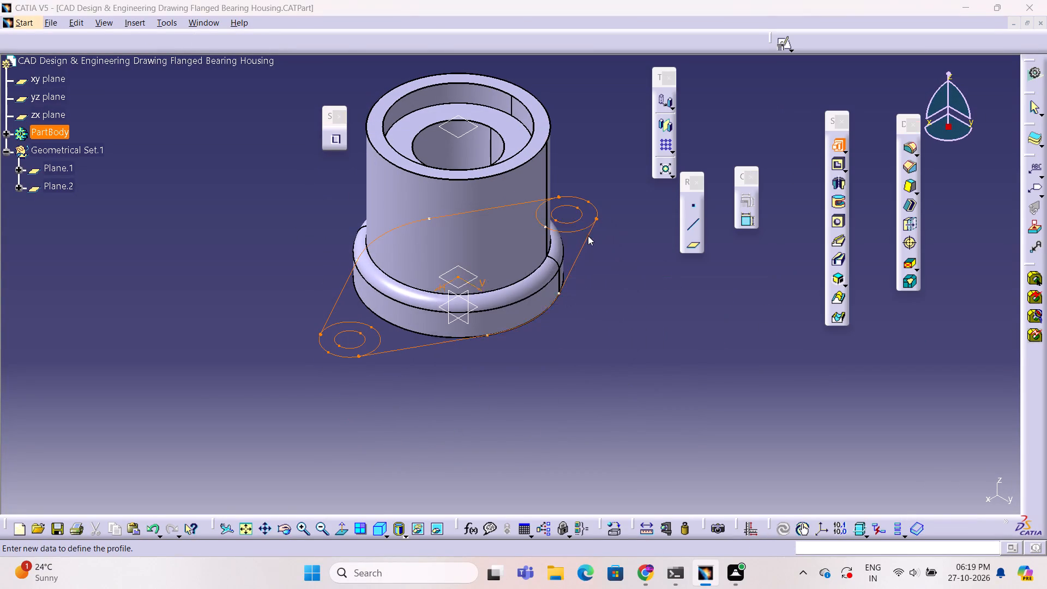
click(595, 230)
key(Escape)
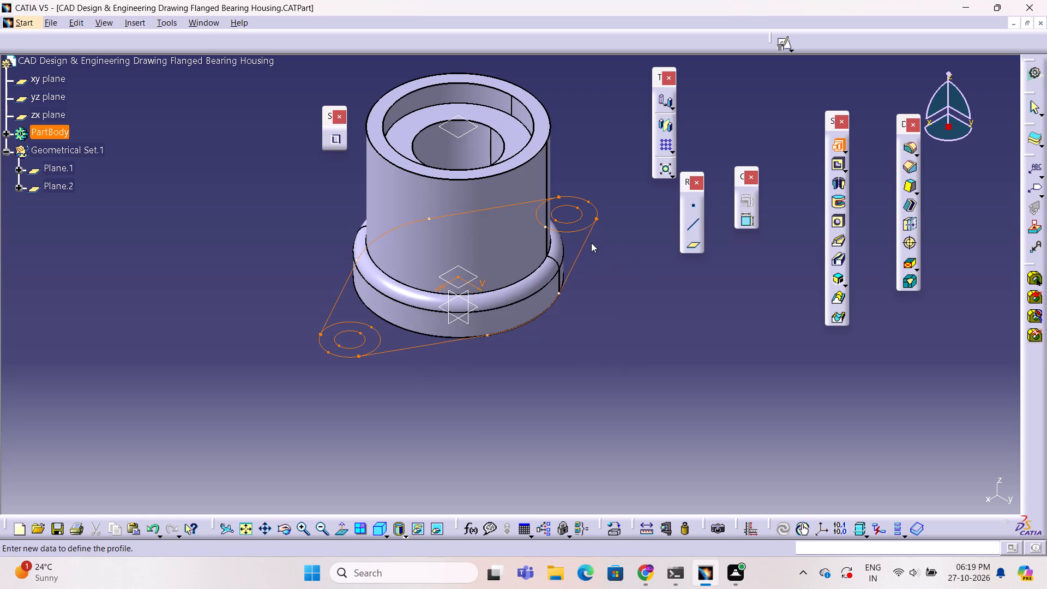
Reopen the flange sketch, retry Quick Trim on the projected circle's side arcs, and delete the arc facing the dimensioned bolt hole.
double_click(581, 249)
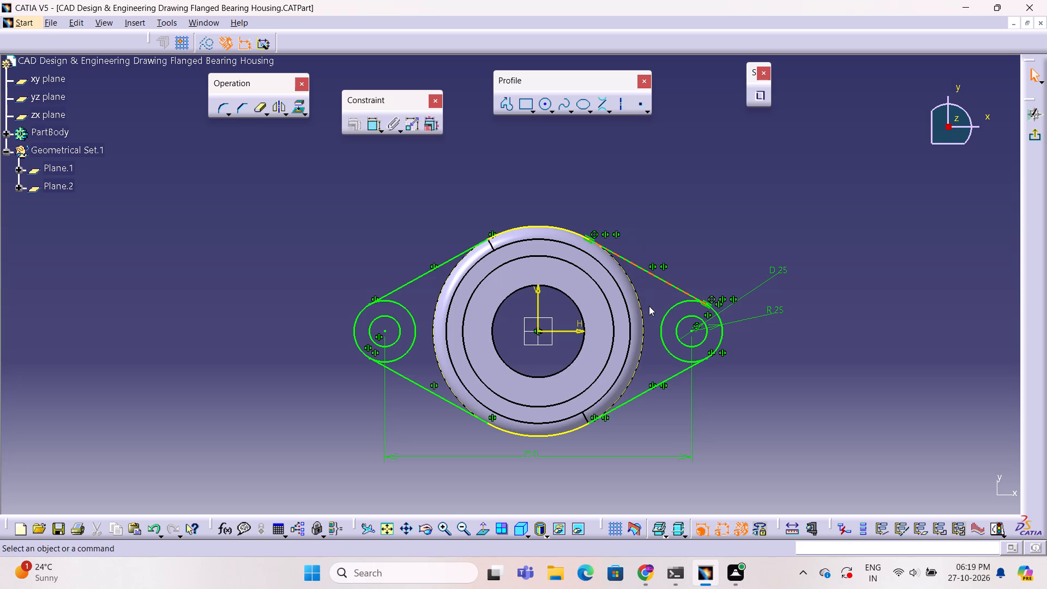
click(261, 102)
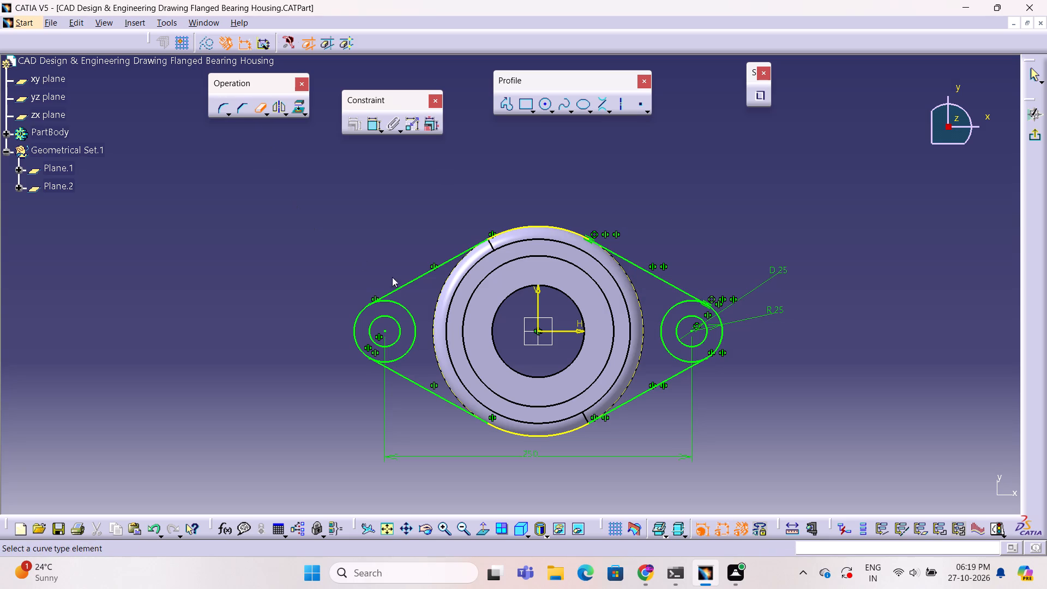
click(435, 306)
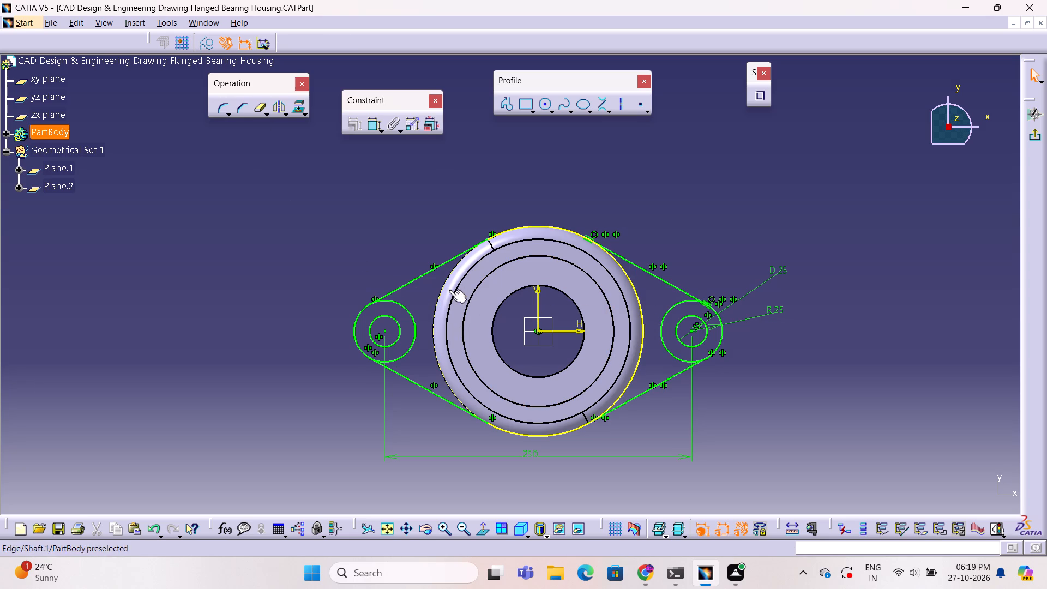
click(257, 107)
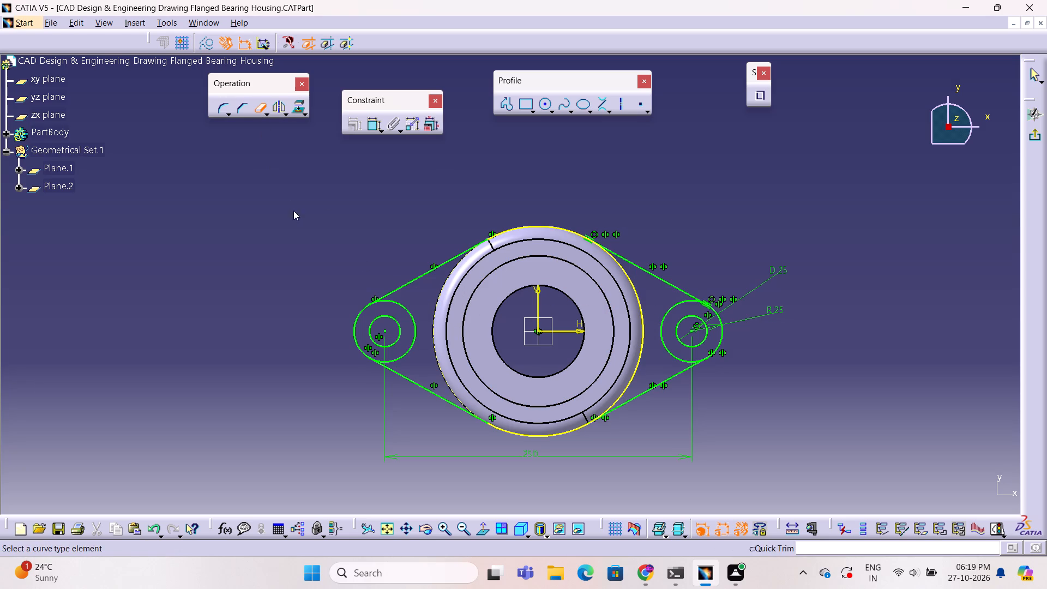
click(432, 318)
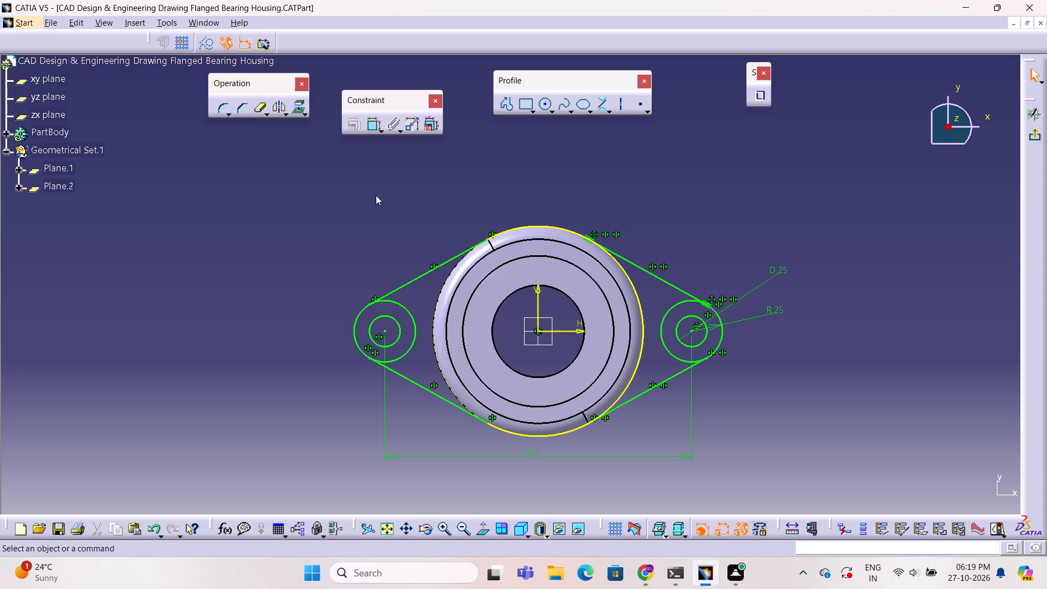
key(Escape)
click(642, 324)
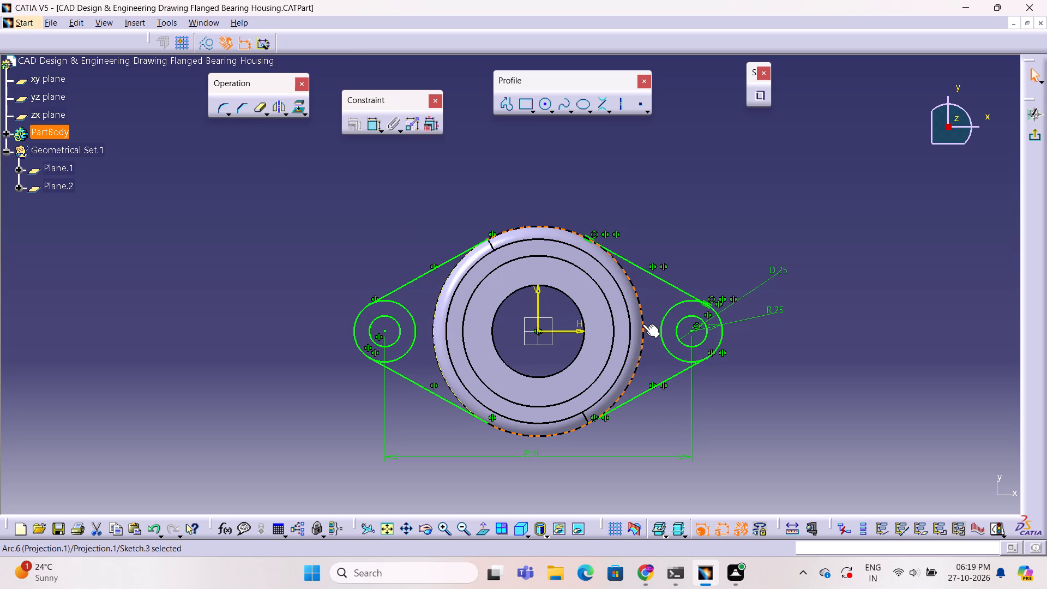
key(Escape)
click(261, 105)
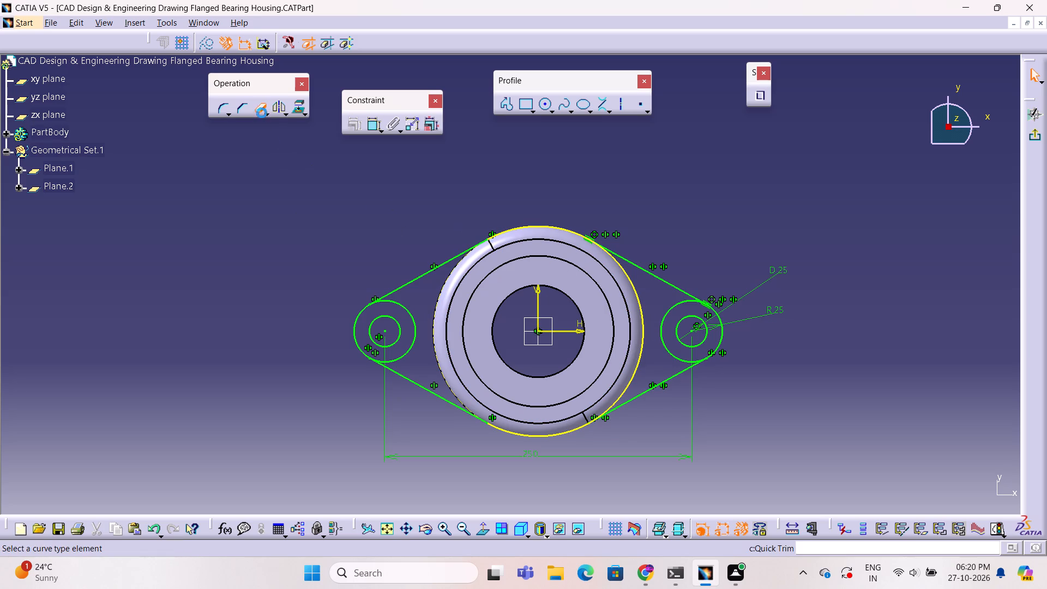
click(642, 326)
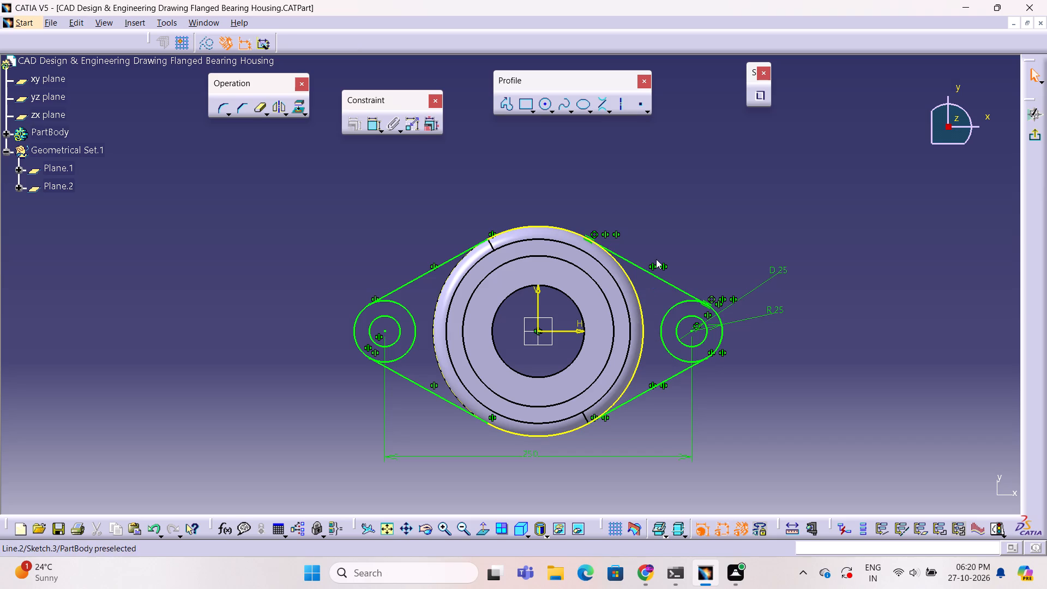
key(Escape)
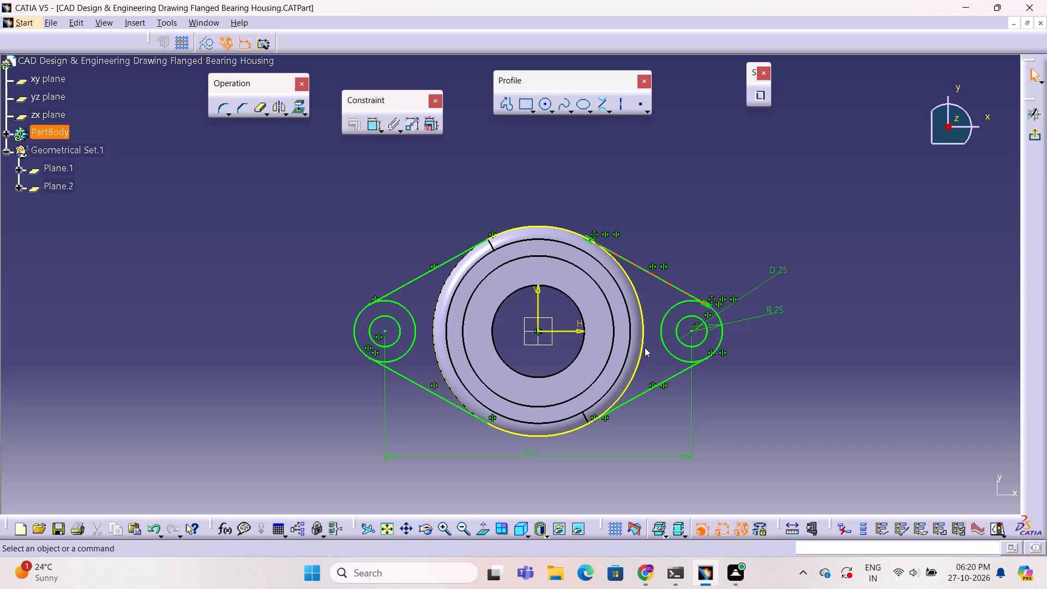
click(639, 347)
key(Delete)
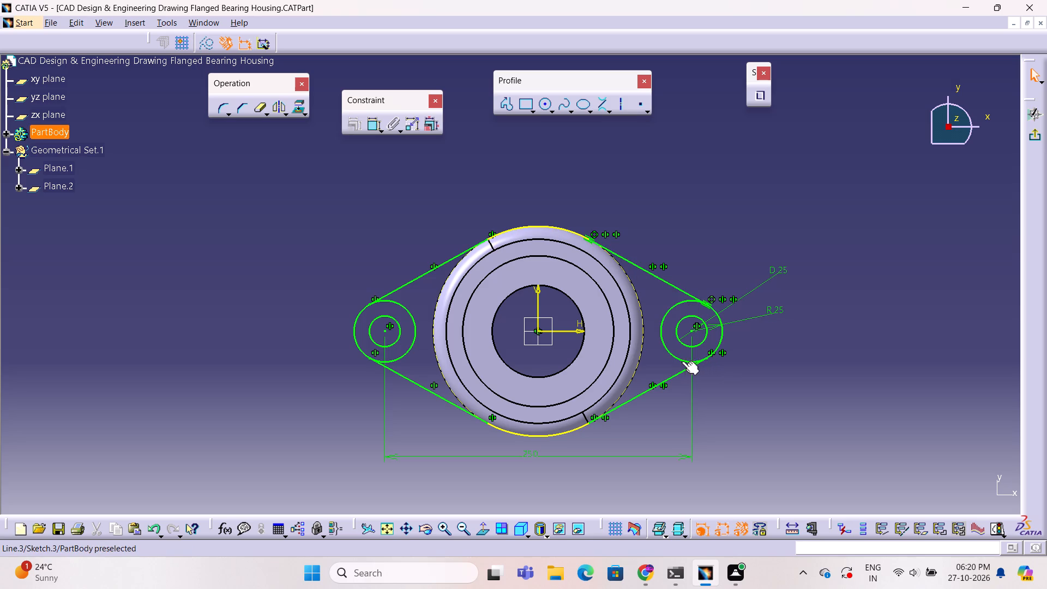
Quick-trim the outer circles around both bolt holes on their inward-facing sides, using the break-and-keep option.
click(266, 112)
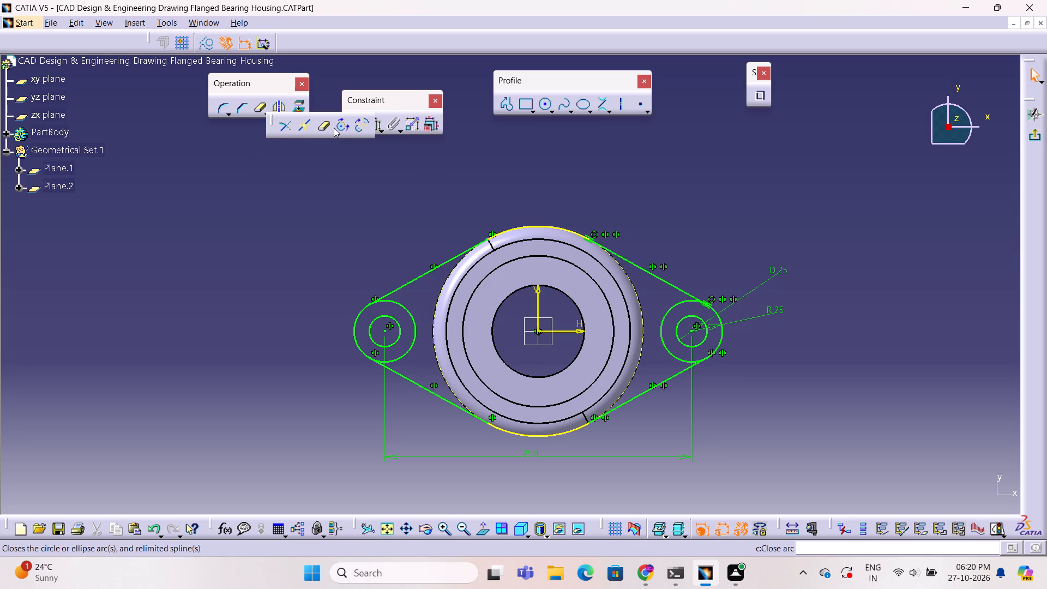
click(326, 130)
click(346, 44)
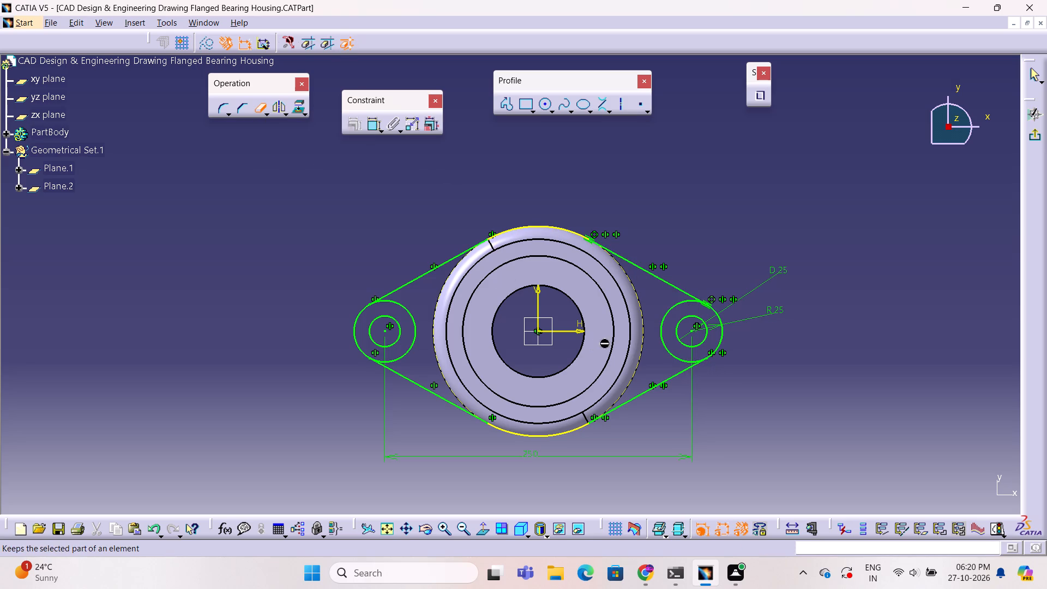
click(661, 332)
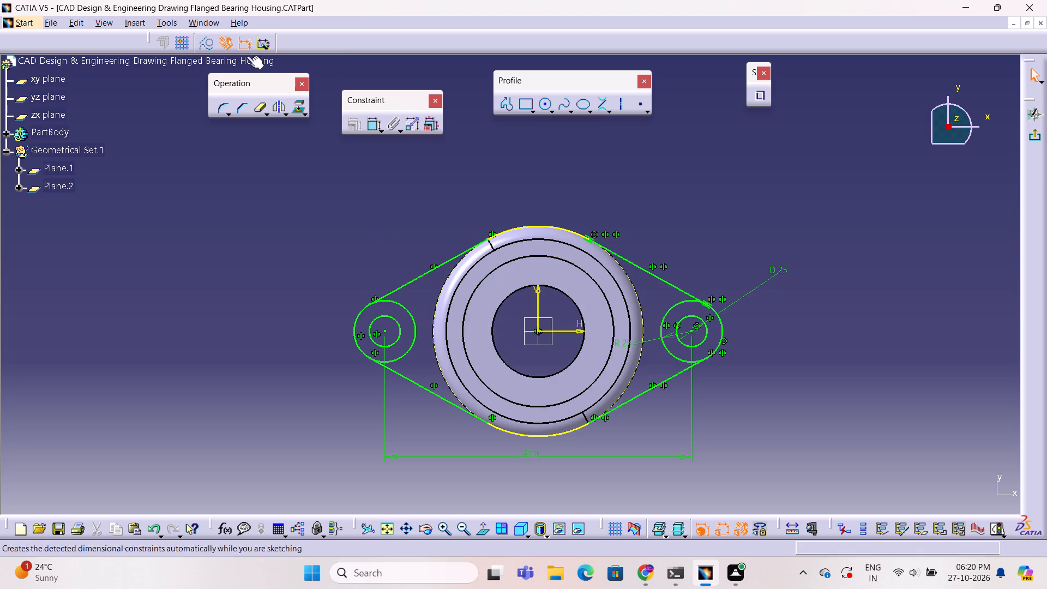
click(261, 111)
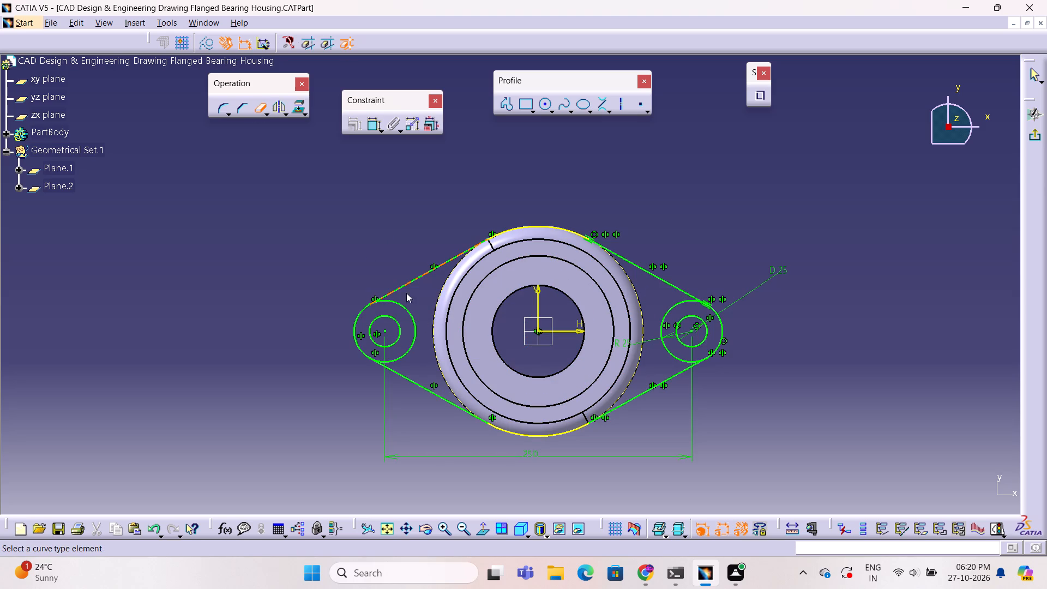
click(416, 332)
click(376, 193)
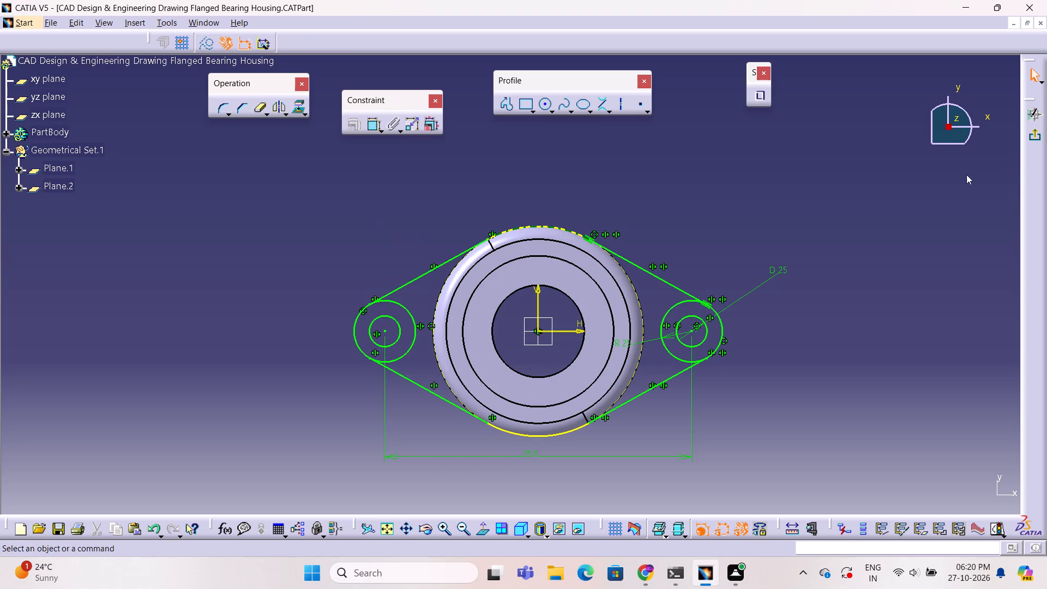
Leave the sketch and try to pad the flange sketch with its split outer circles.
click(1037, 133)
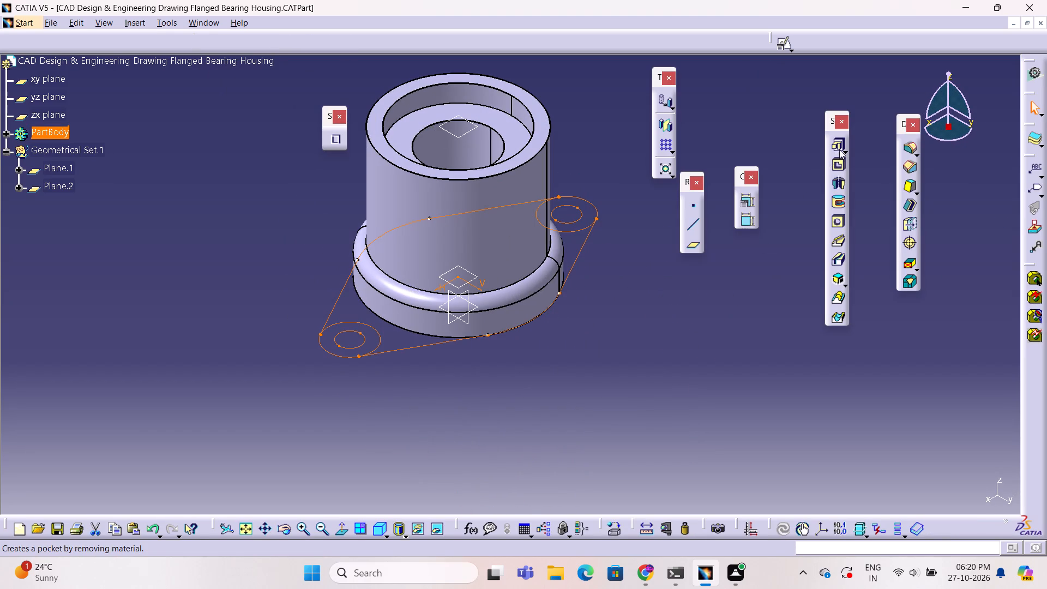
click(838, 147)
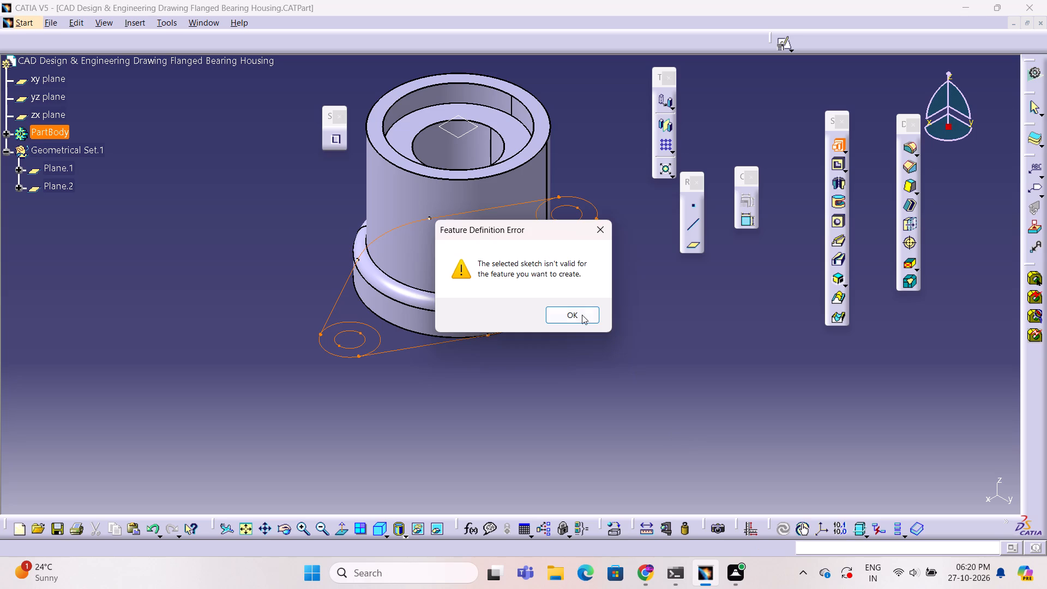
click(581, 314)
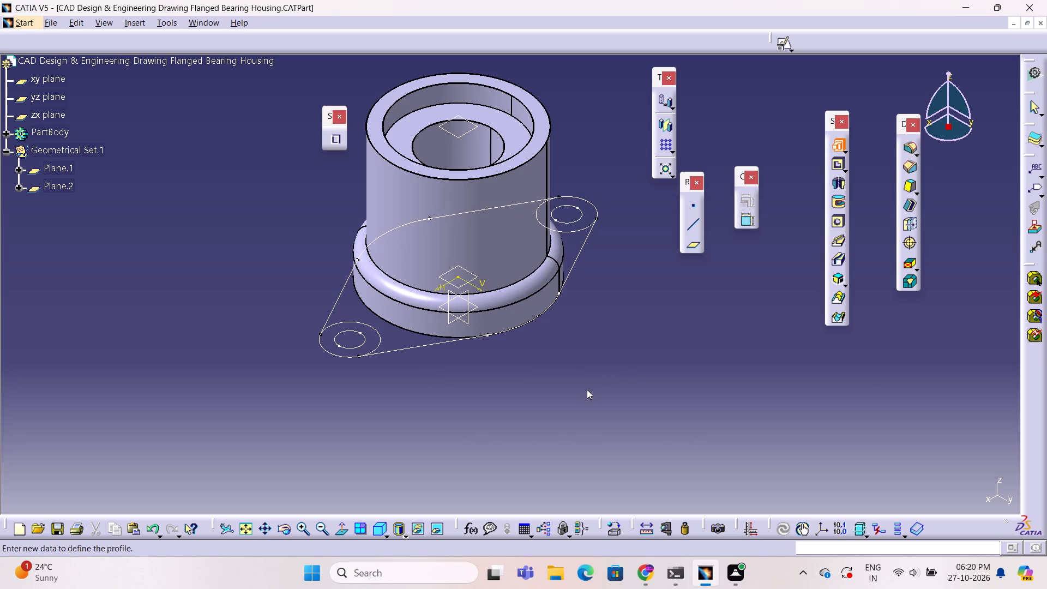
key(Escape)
Reopen the flange sketch and add a tangency constraint between Line.4 and the adjoining outer arc around the undimensioned bolt hole.
double_click(592, 233)
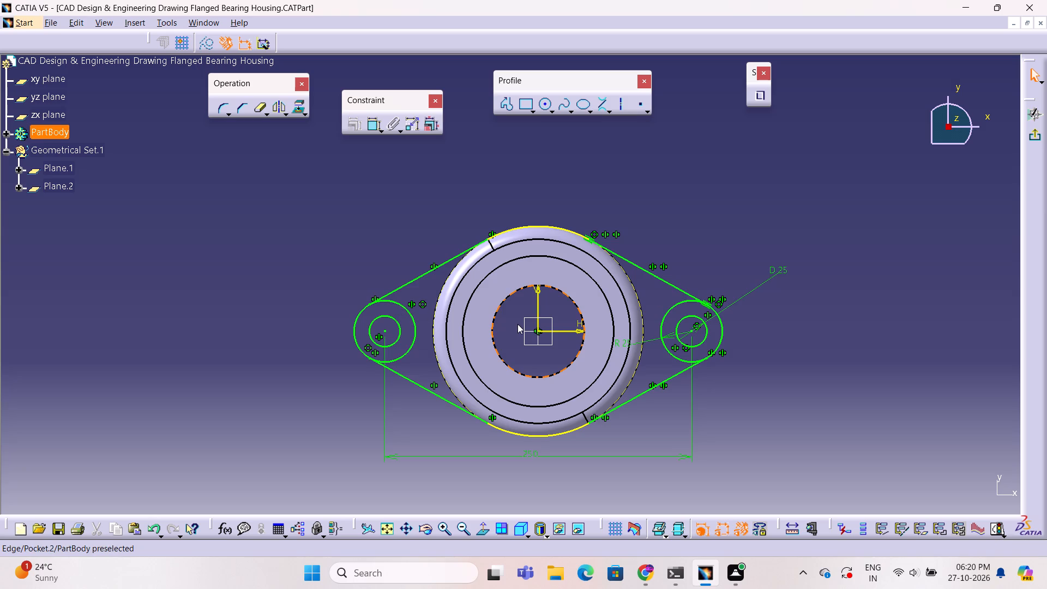
click(390, 293)
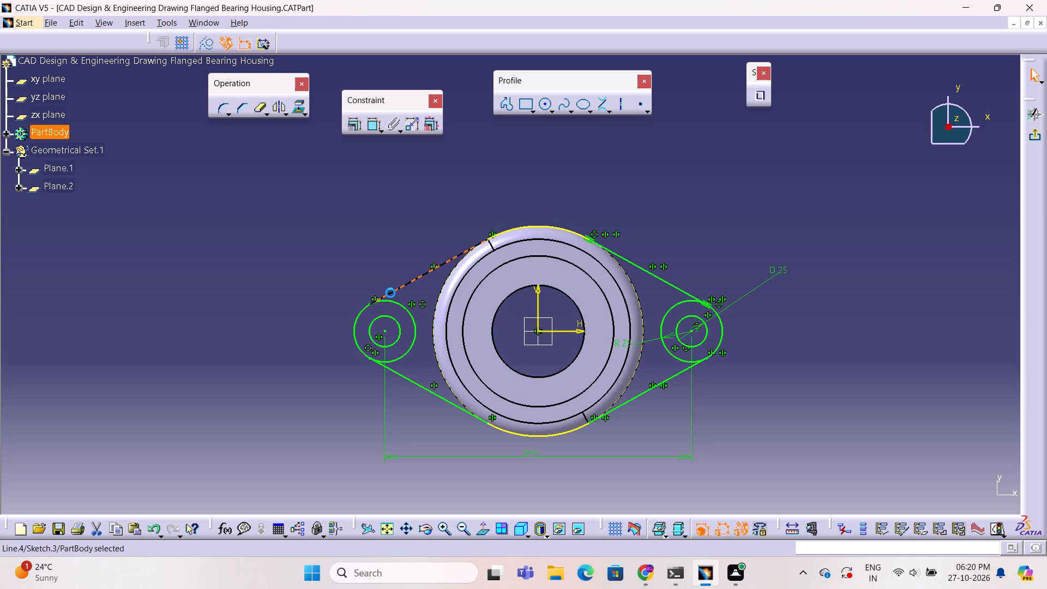
ctrl+click(362, 311)
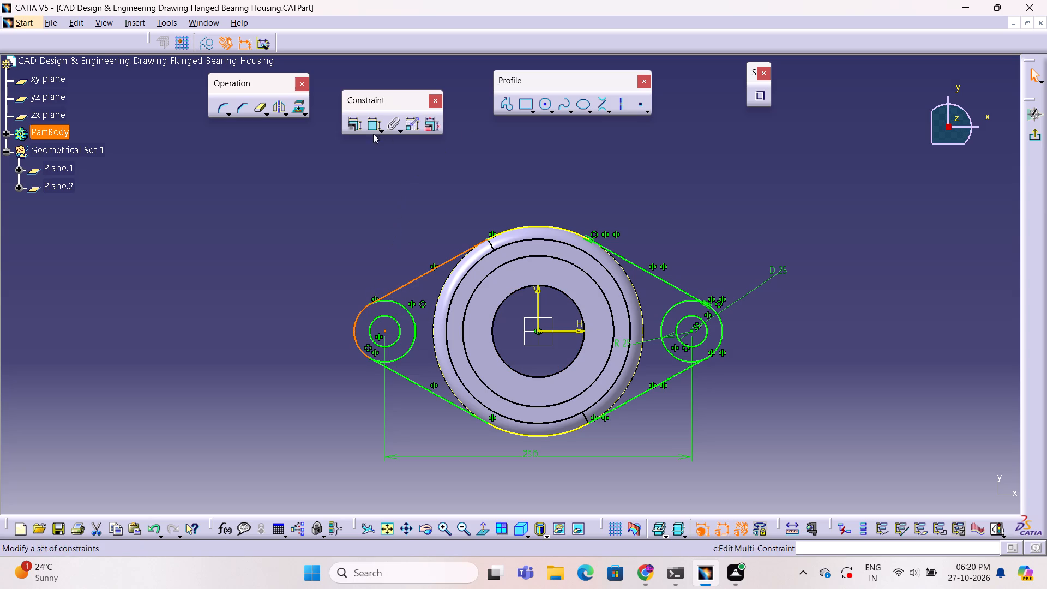
click(352, 128)
click(857, 215)
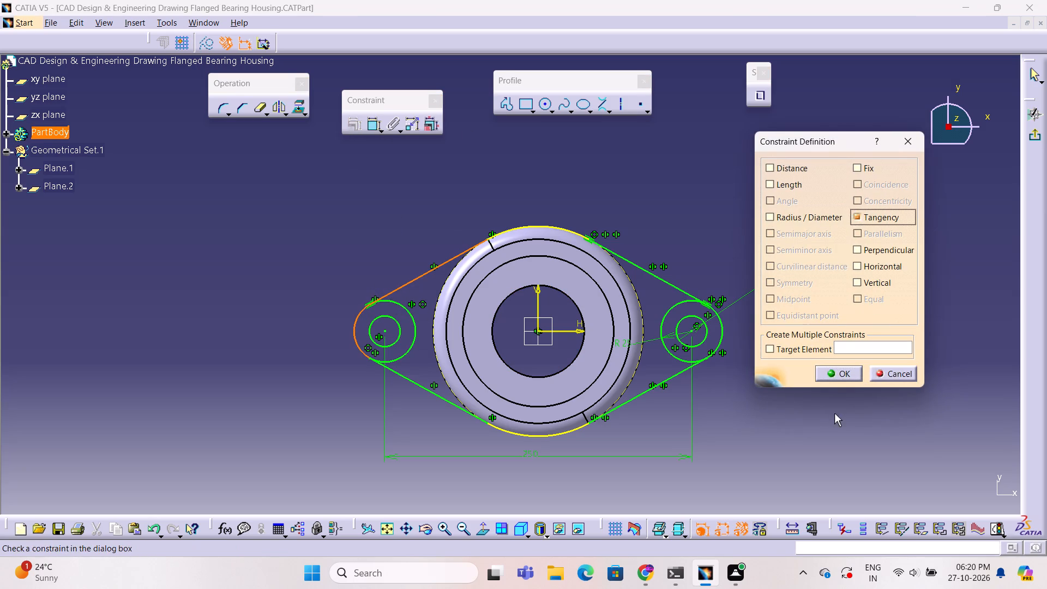
click(838, 371)
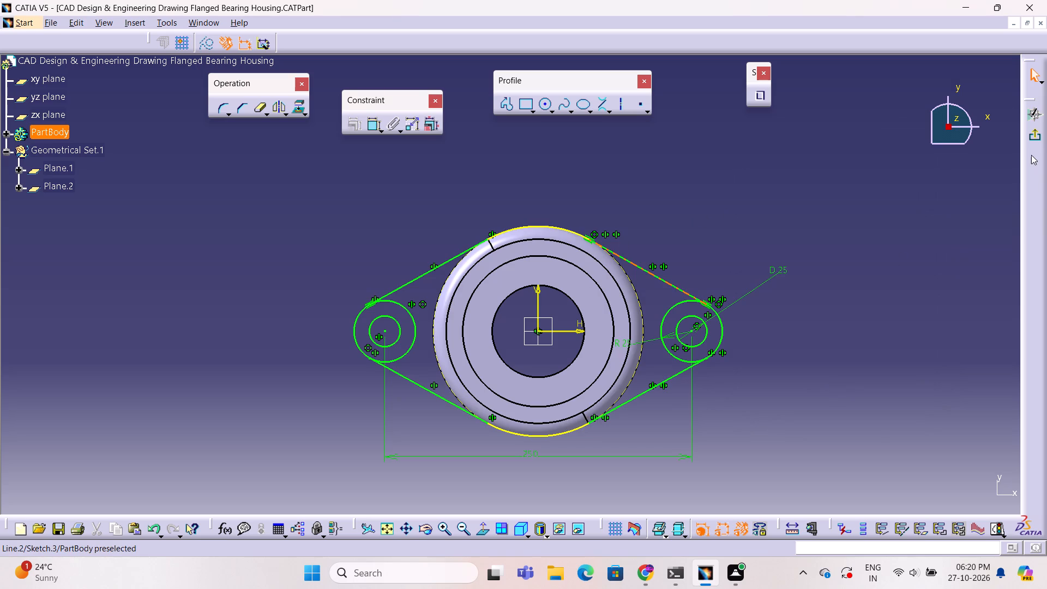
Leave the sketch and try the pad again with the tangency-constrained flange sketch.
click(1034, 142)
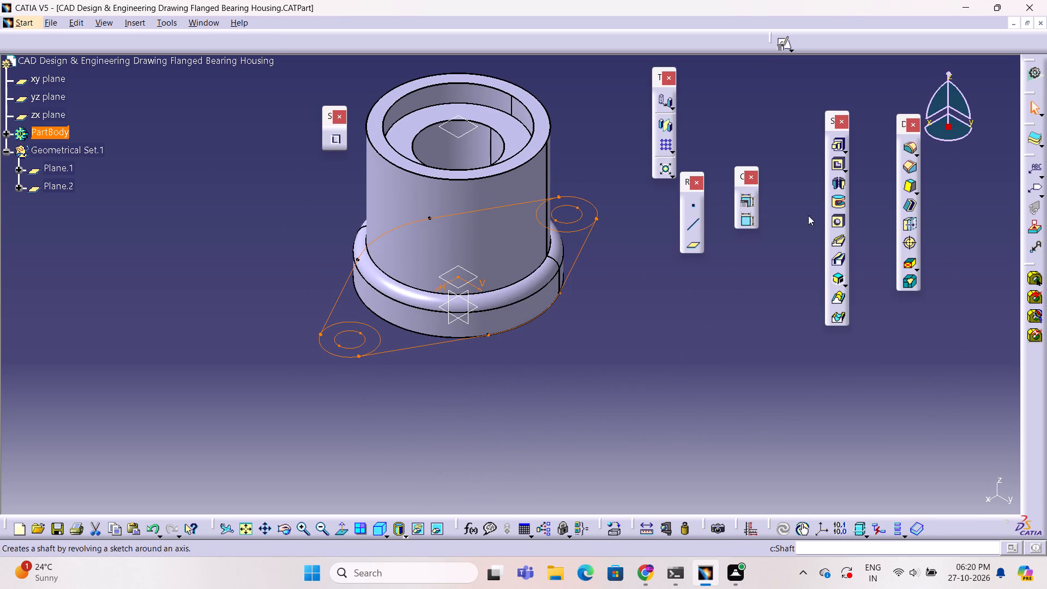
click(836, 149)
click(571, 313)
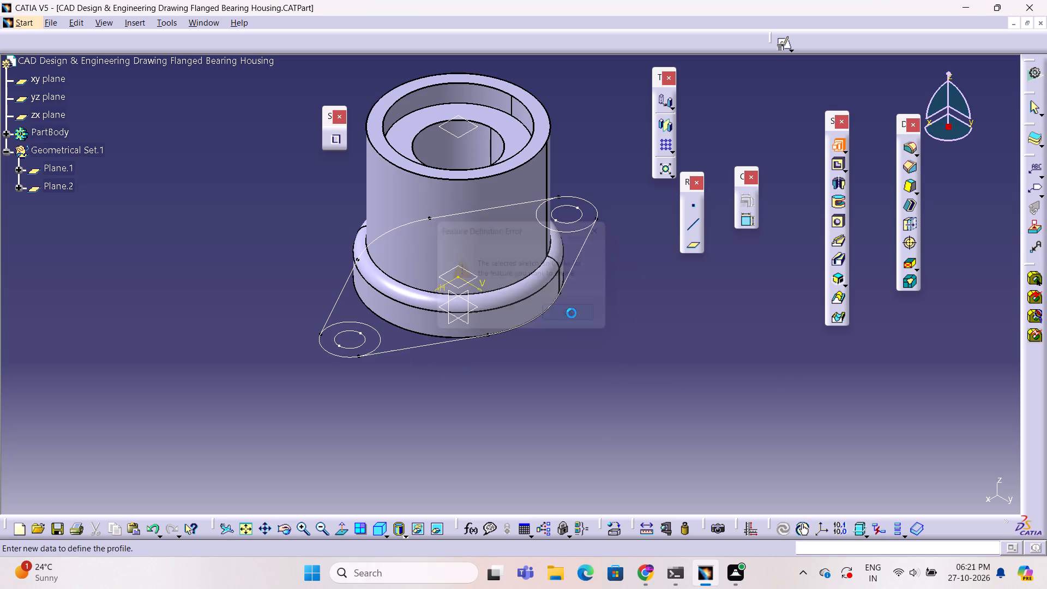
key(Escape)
Reopen the flange sketch and examine its constraint diagnostics and the closure status of its projected arcs and split circles in Sketch Analysis.
click(594, 234)
triple_click(594, 228)
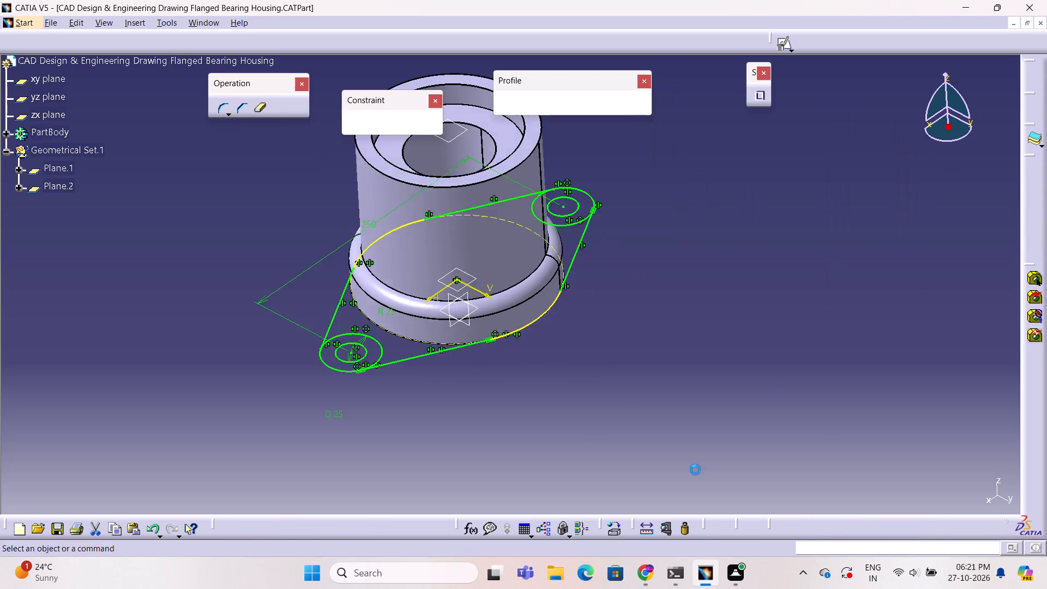
click(999, 531)
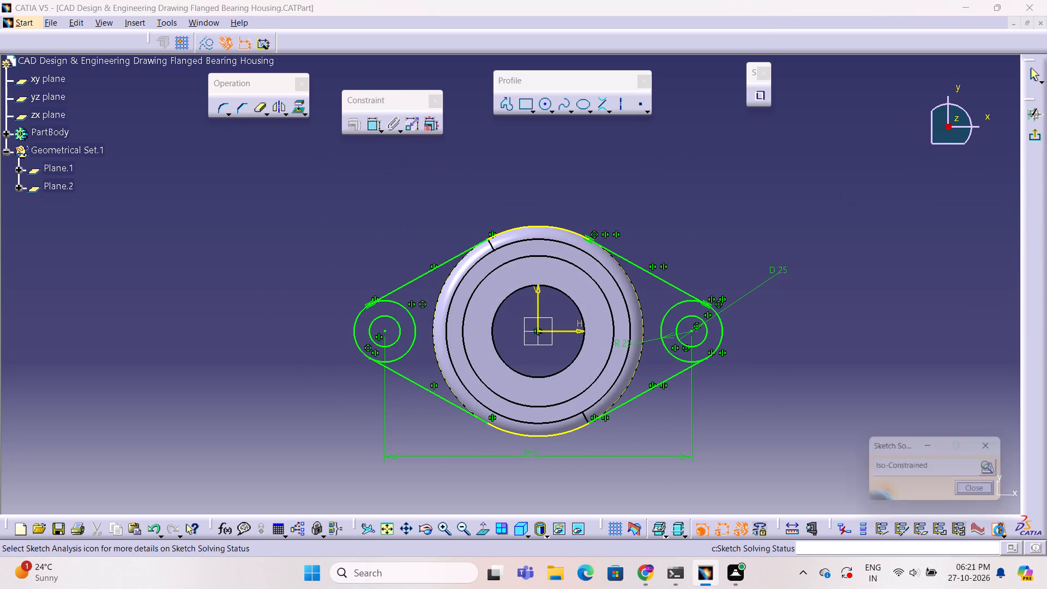
click(995, 470)
scroll(167, 374, down, 8)
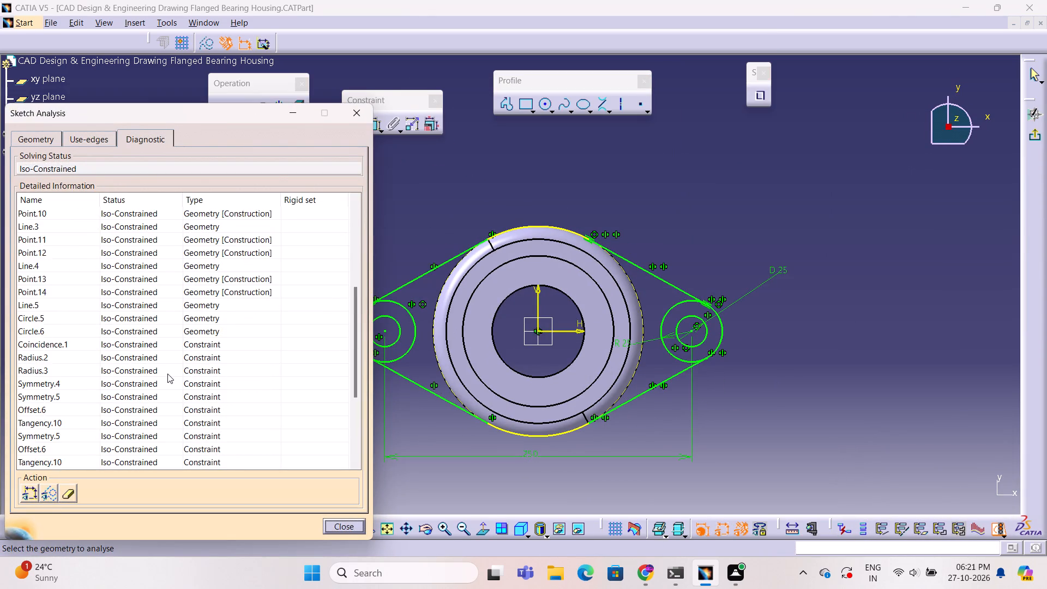
scroll(167, 374, down, 9)
click(55, 140)
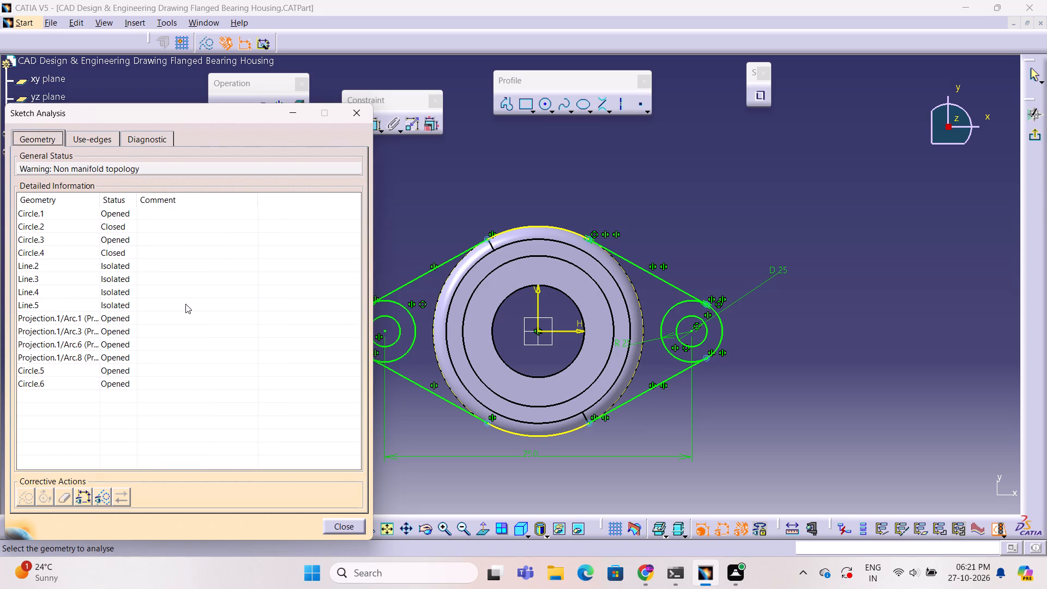
double_click(118, 322)
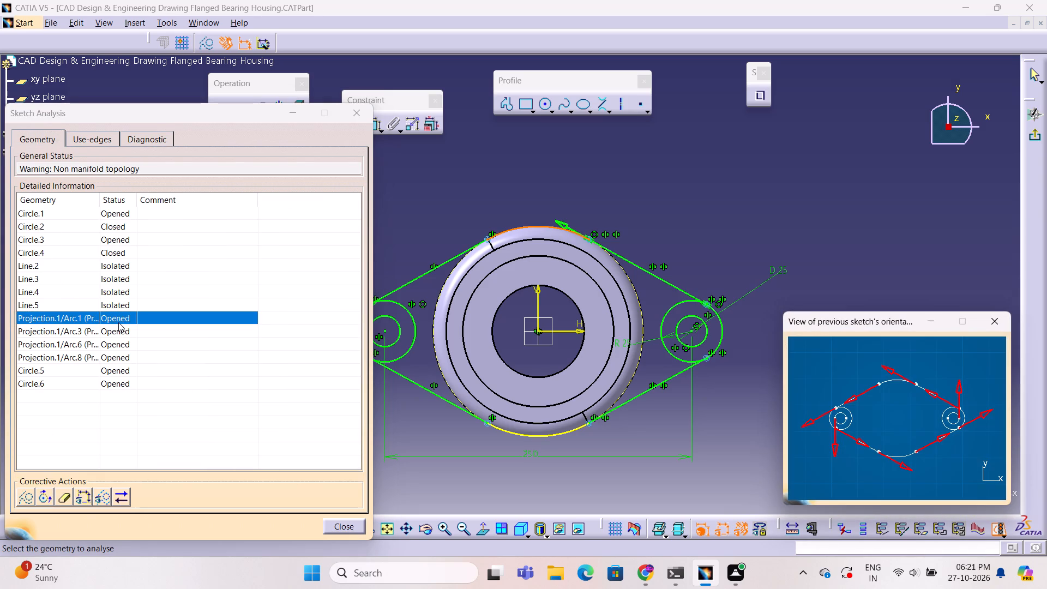
click(122, 327)
click(122, 351)
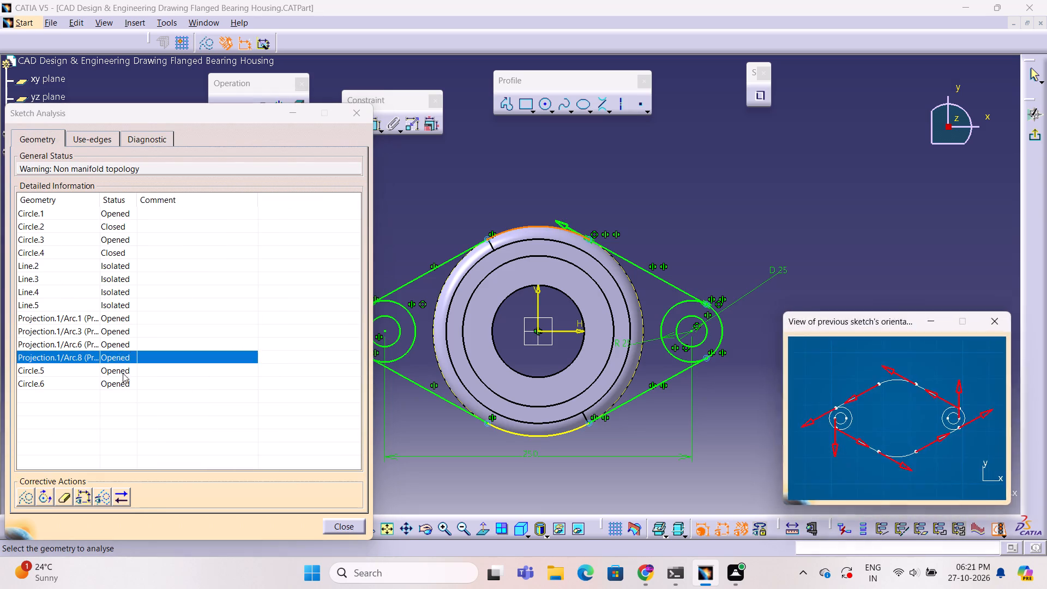
click(123, 373)
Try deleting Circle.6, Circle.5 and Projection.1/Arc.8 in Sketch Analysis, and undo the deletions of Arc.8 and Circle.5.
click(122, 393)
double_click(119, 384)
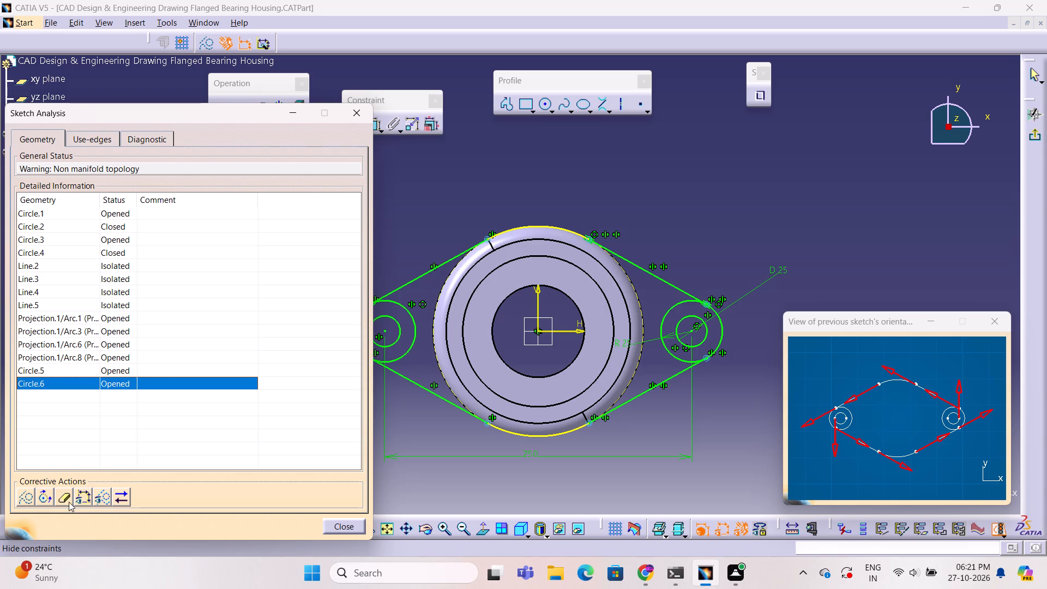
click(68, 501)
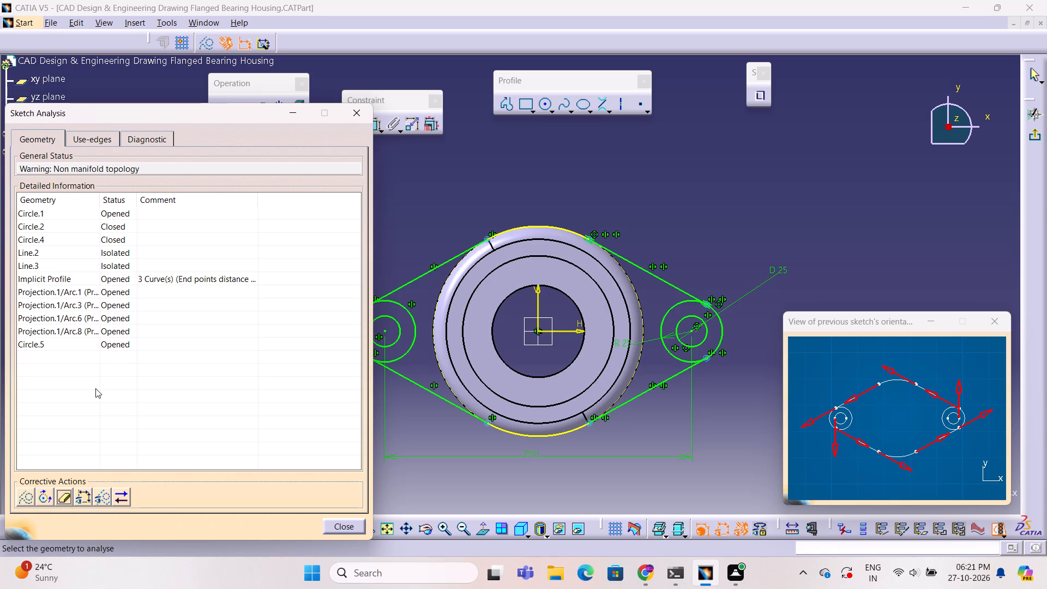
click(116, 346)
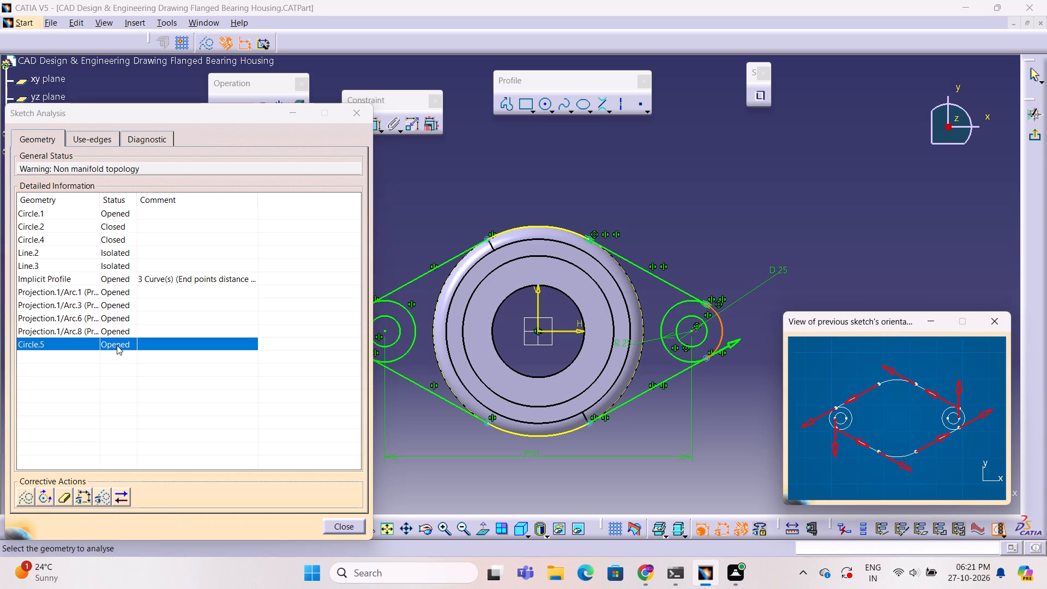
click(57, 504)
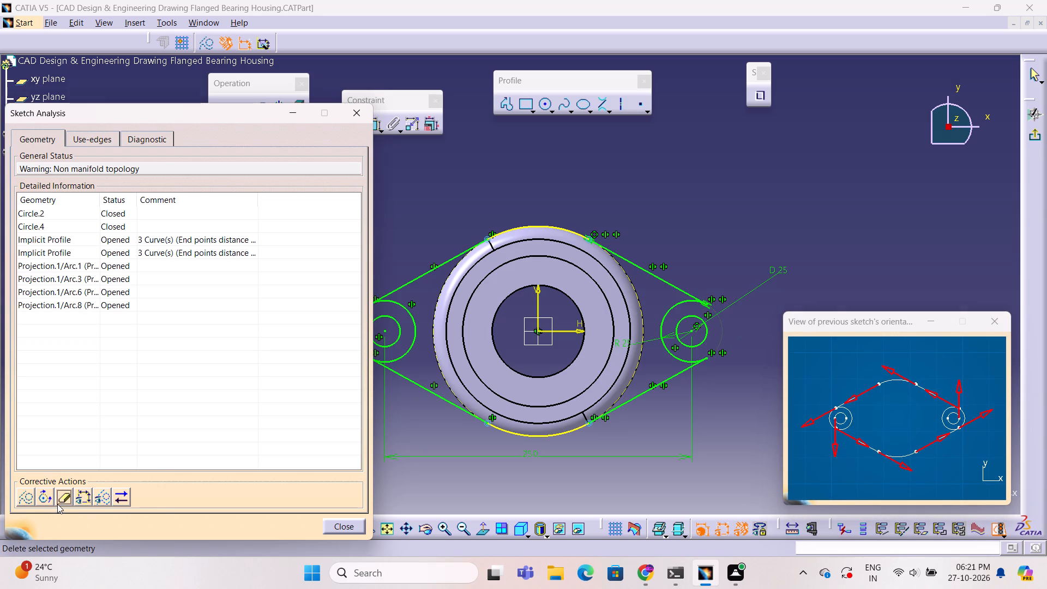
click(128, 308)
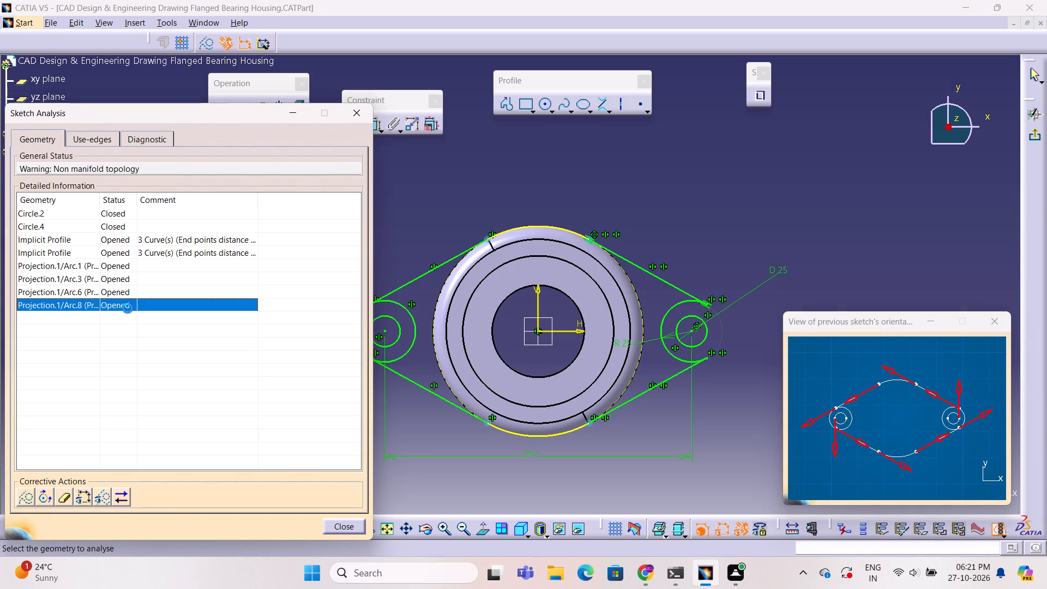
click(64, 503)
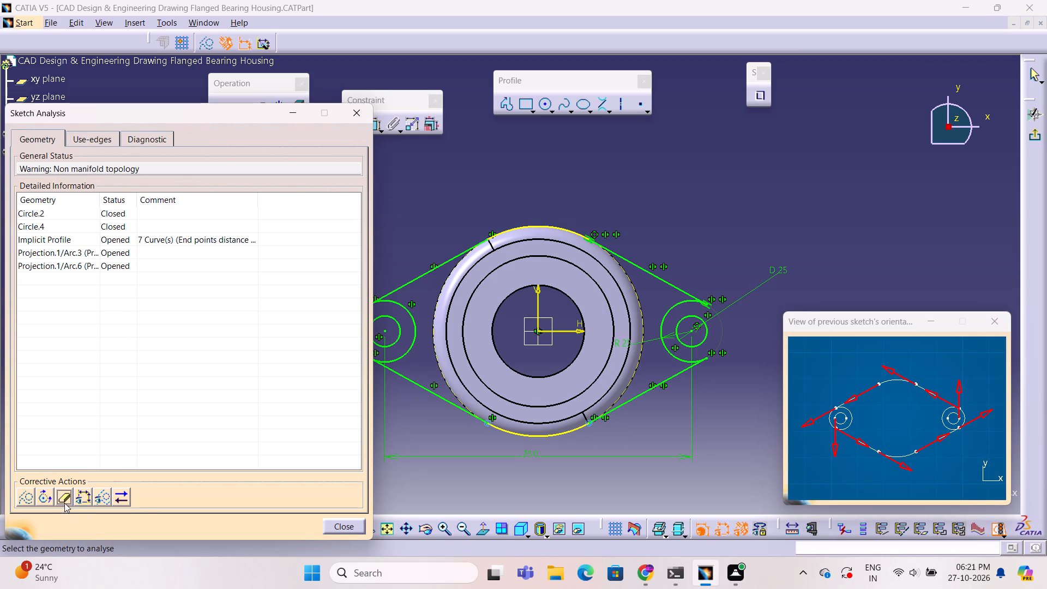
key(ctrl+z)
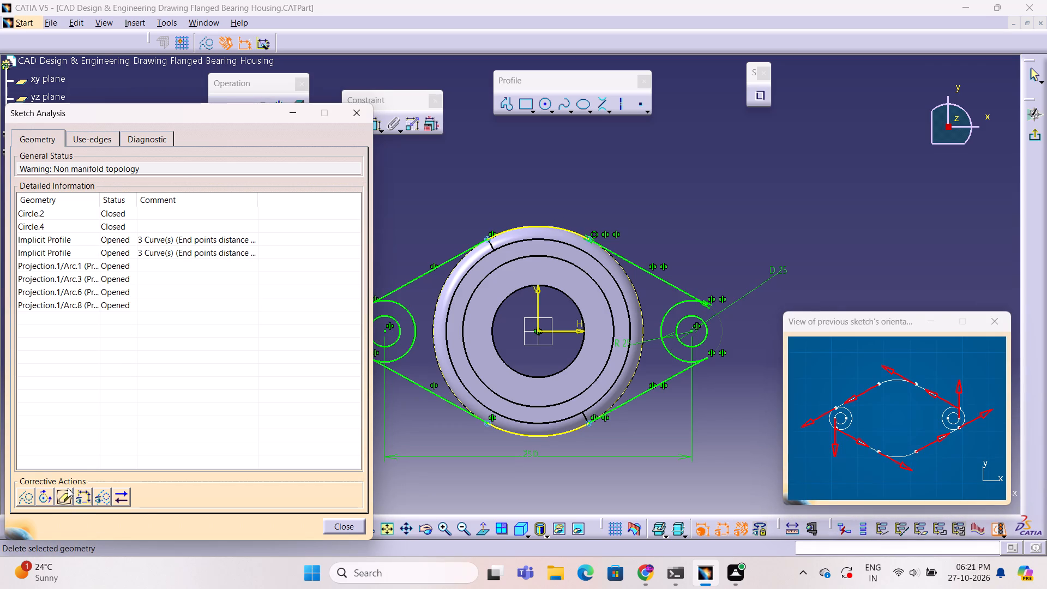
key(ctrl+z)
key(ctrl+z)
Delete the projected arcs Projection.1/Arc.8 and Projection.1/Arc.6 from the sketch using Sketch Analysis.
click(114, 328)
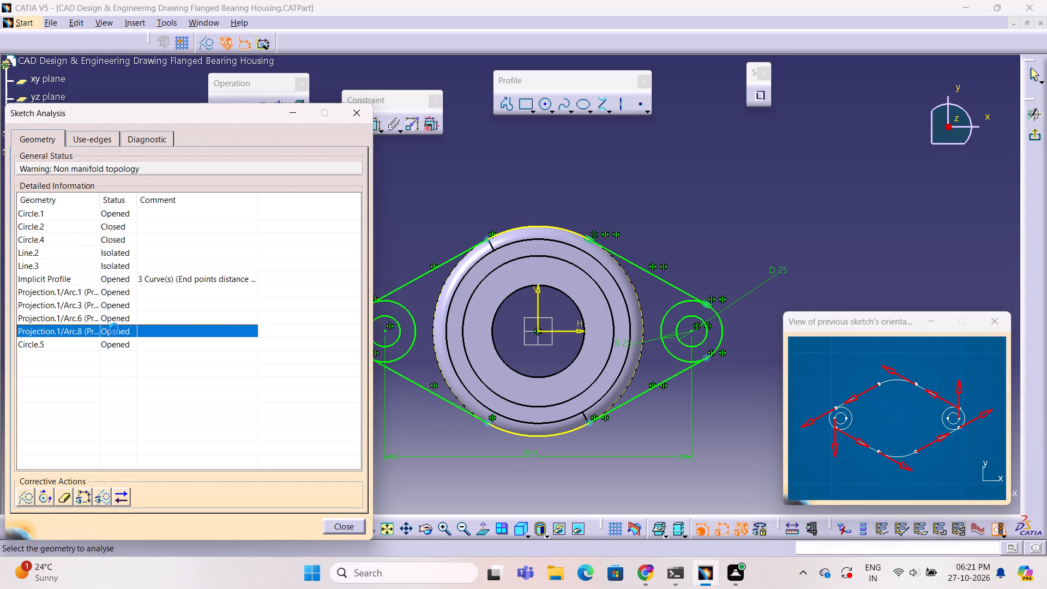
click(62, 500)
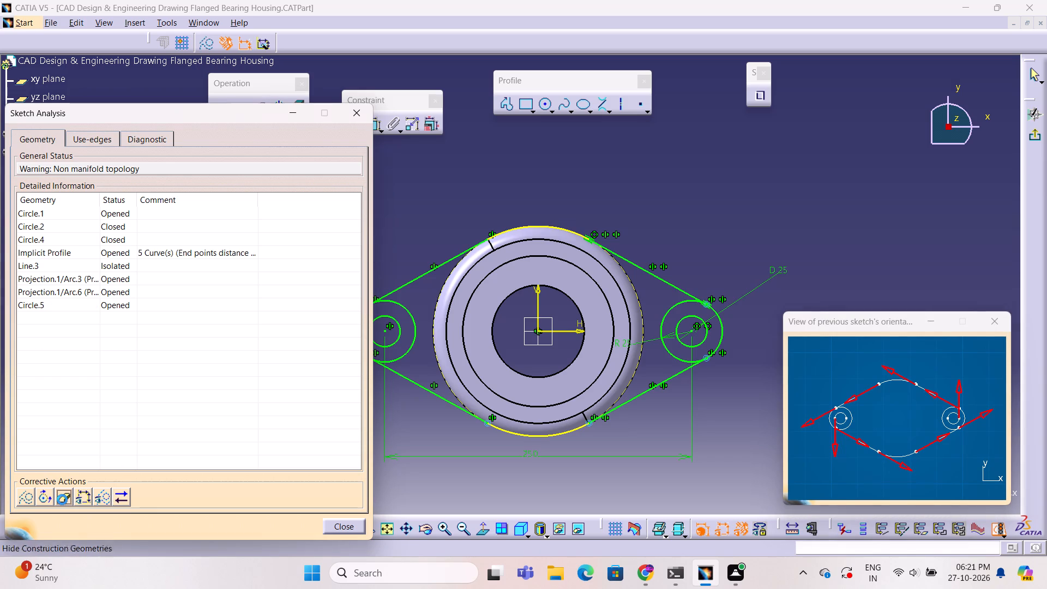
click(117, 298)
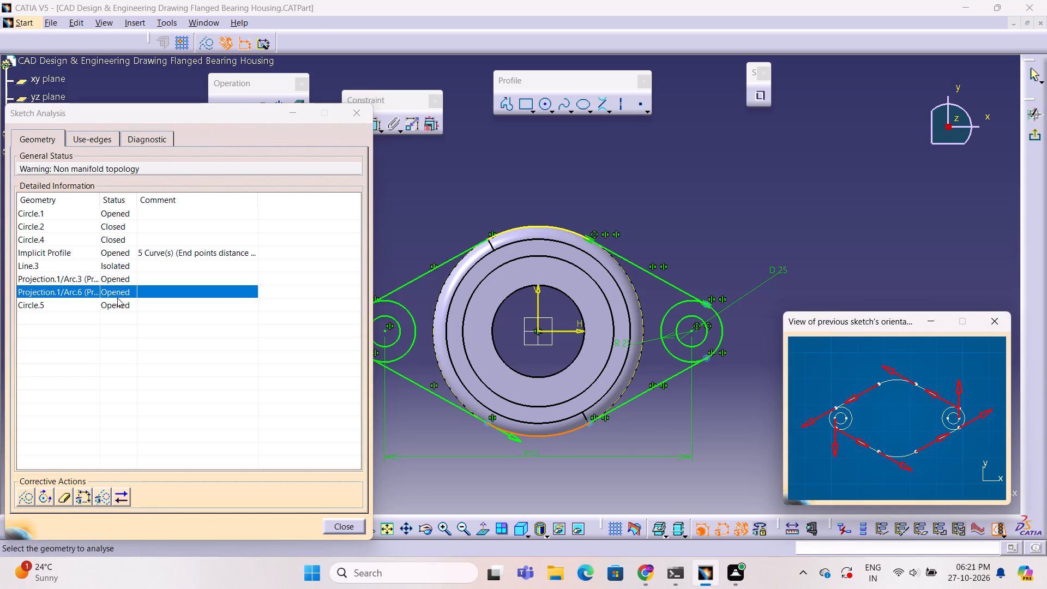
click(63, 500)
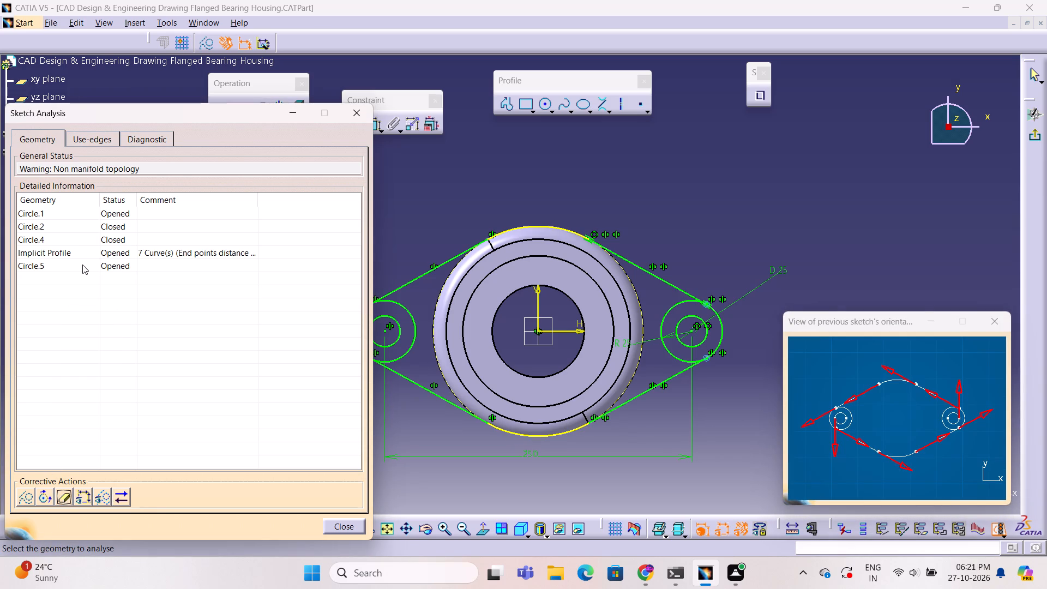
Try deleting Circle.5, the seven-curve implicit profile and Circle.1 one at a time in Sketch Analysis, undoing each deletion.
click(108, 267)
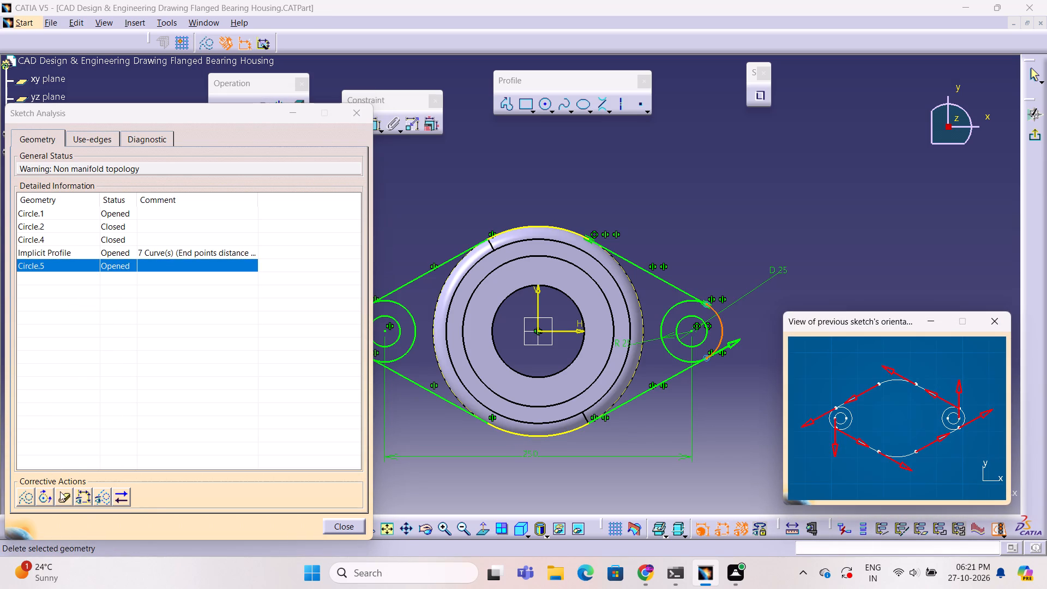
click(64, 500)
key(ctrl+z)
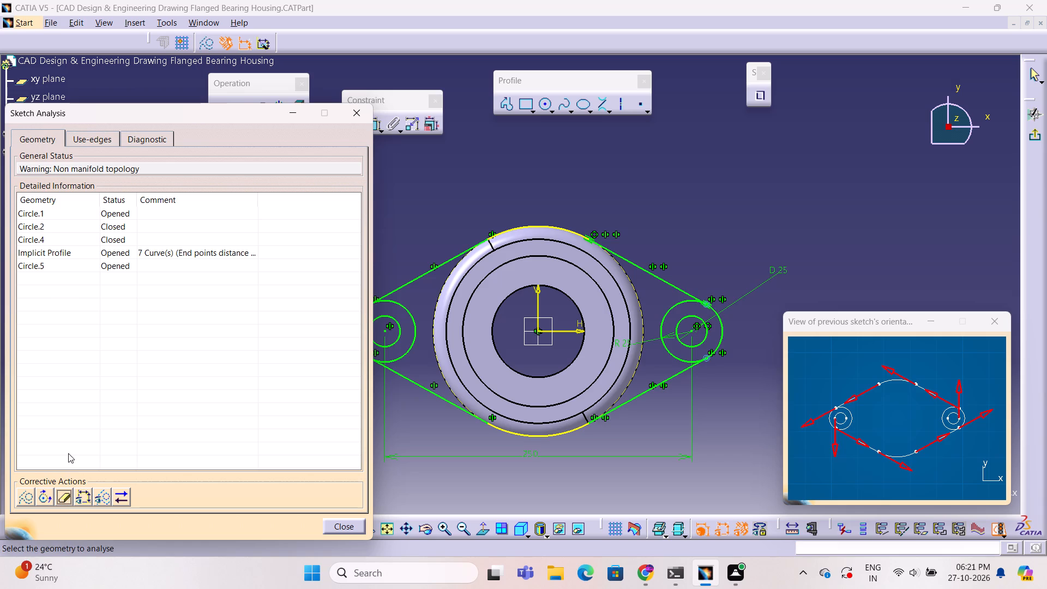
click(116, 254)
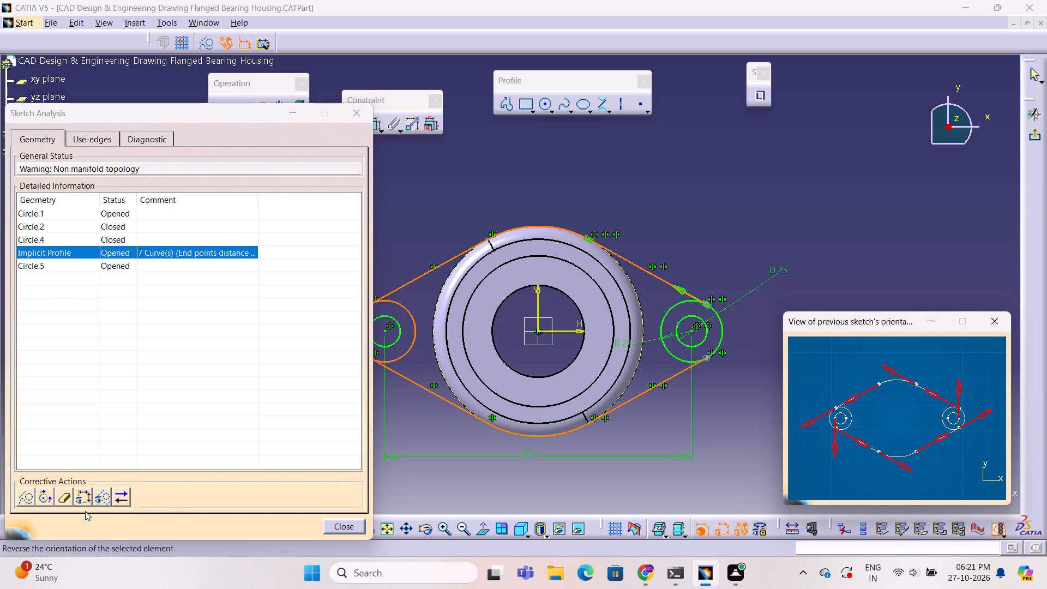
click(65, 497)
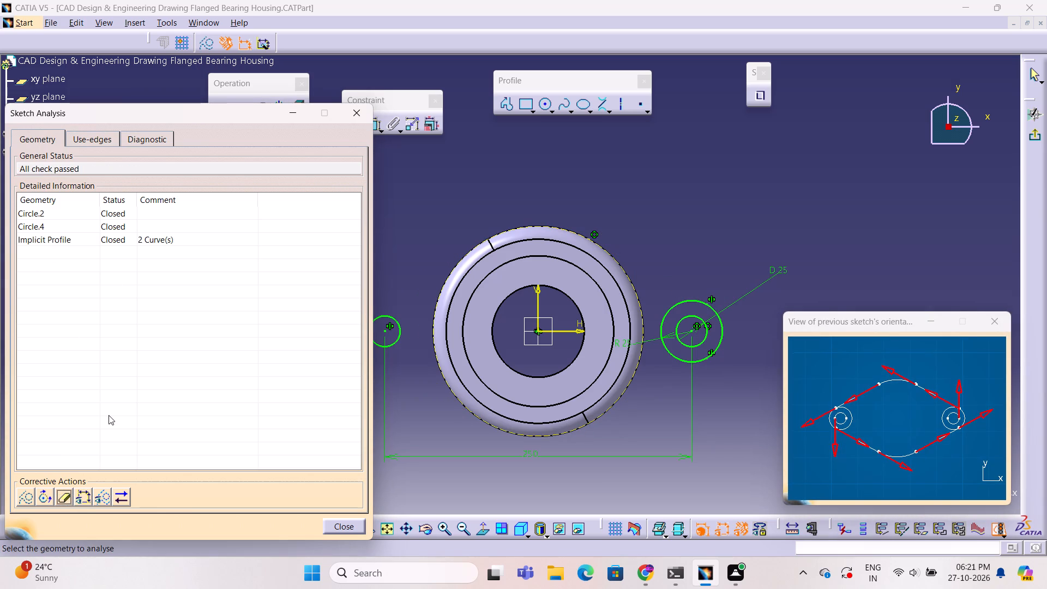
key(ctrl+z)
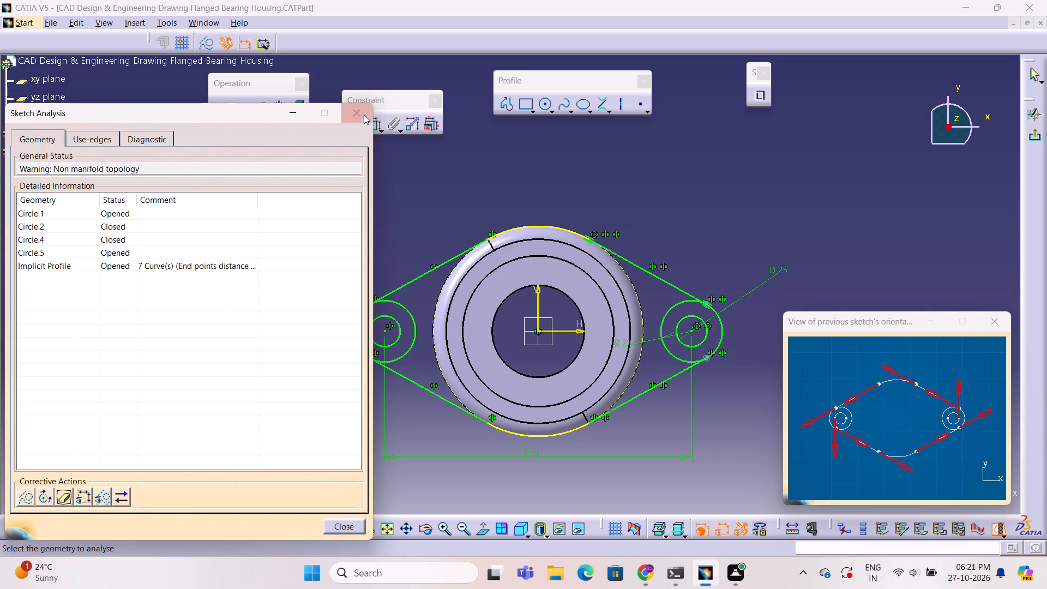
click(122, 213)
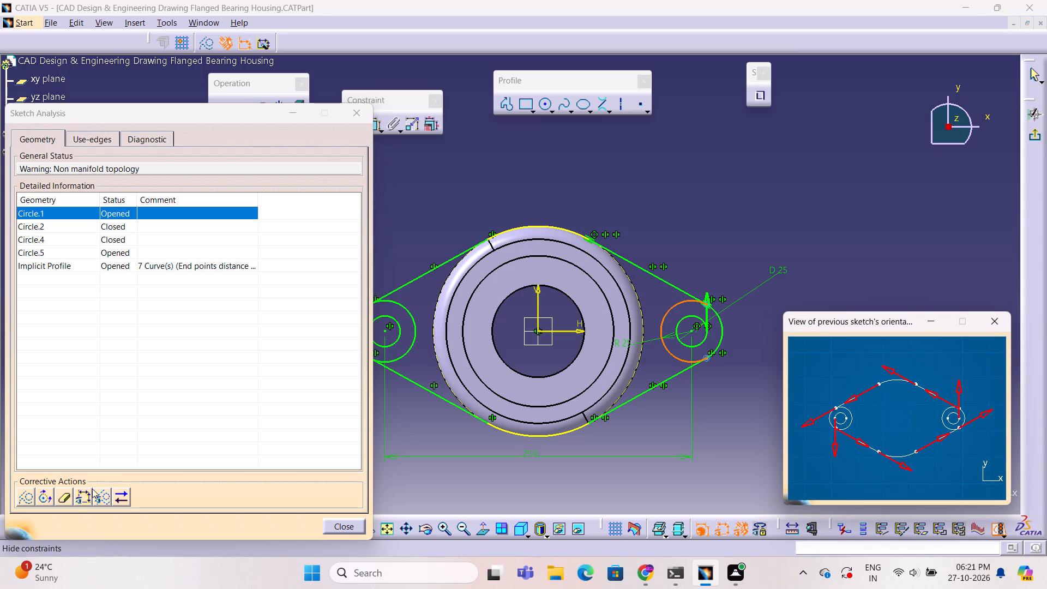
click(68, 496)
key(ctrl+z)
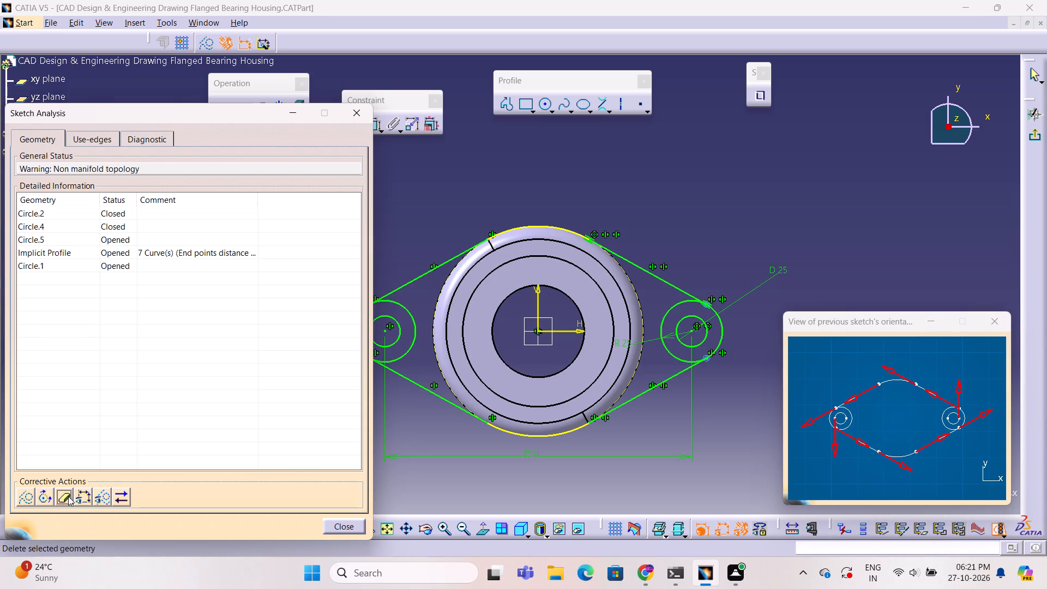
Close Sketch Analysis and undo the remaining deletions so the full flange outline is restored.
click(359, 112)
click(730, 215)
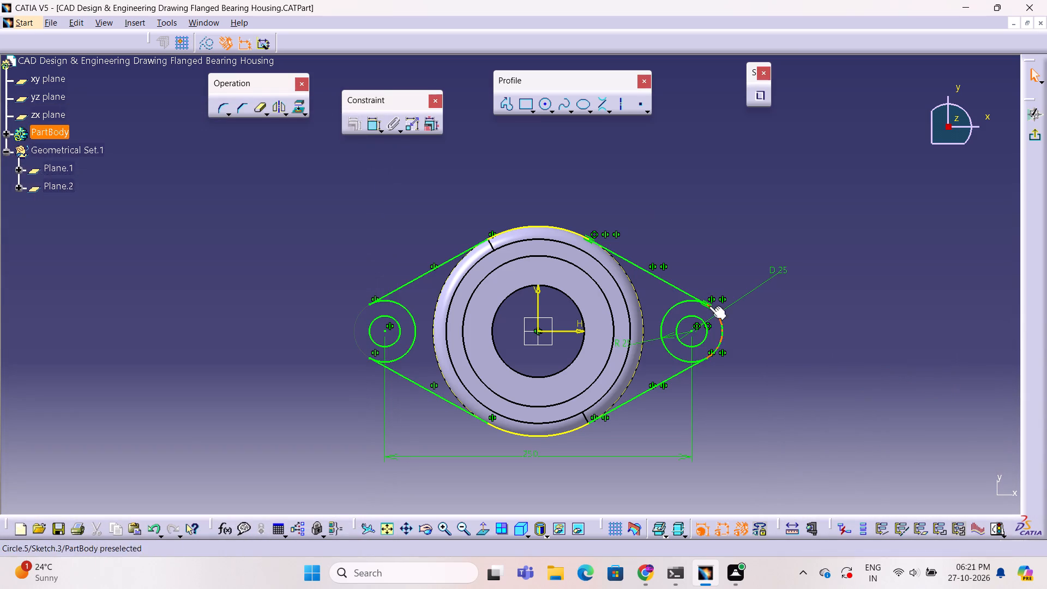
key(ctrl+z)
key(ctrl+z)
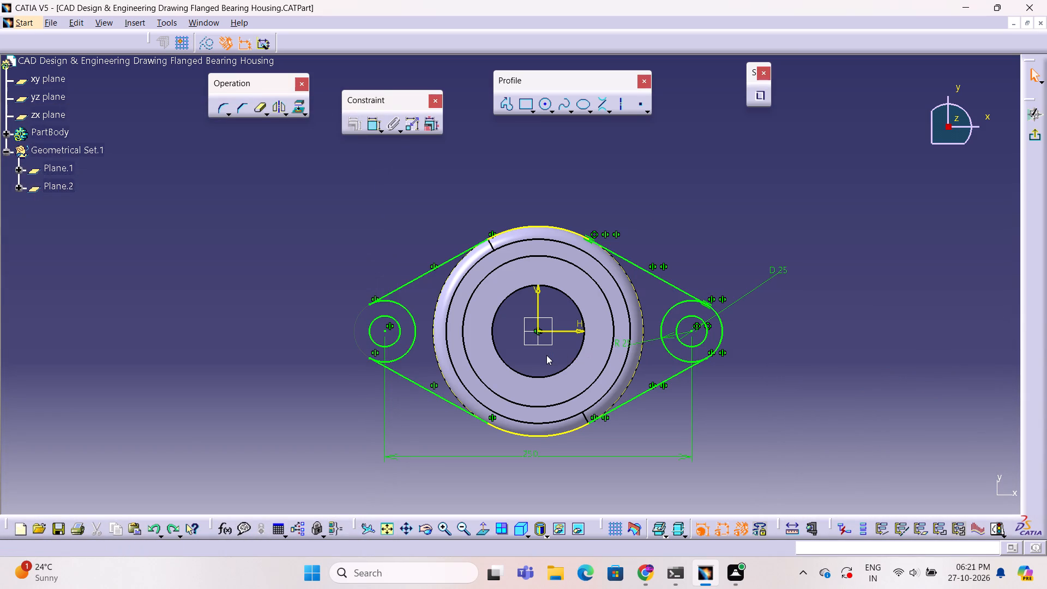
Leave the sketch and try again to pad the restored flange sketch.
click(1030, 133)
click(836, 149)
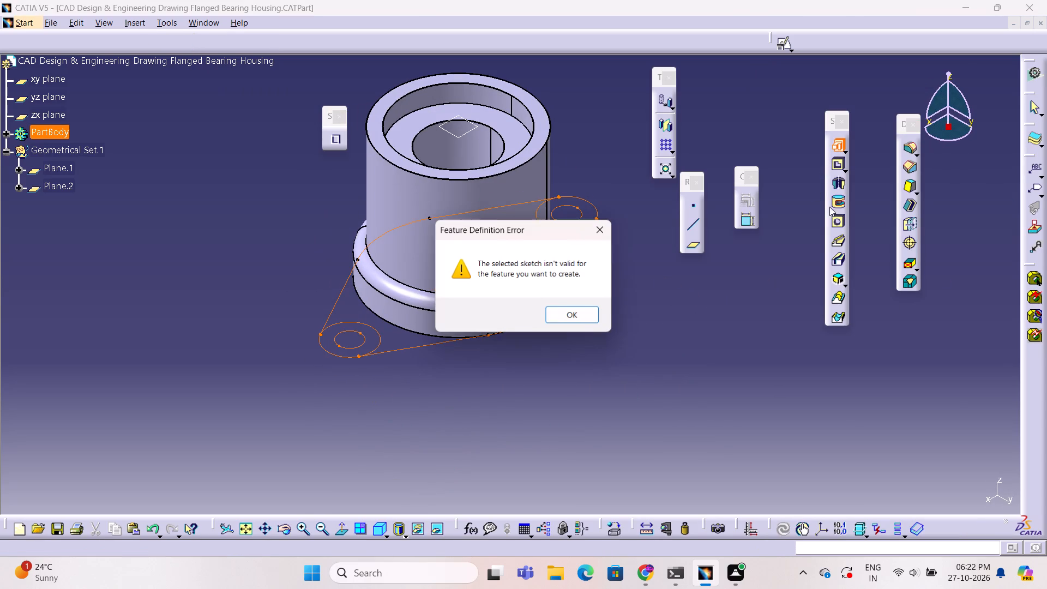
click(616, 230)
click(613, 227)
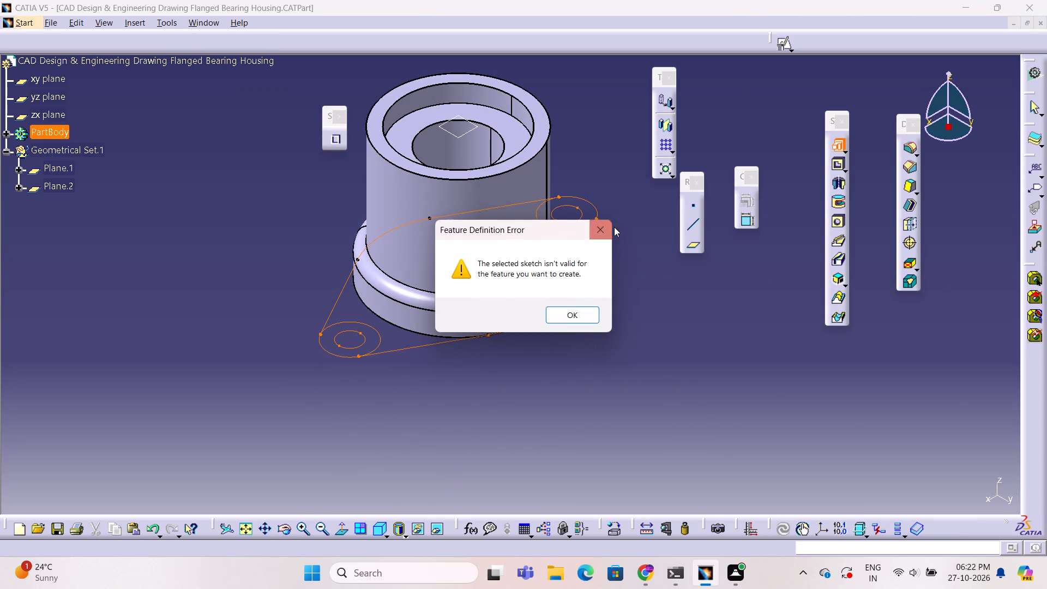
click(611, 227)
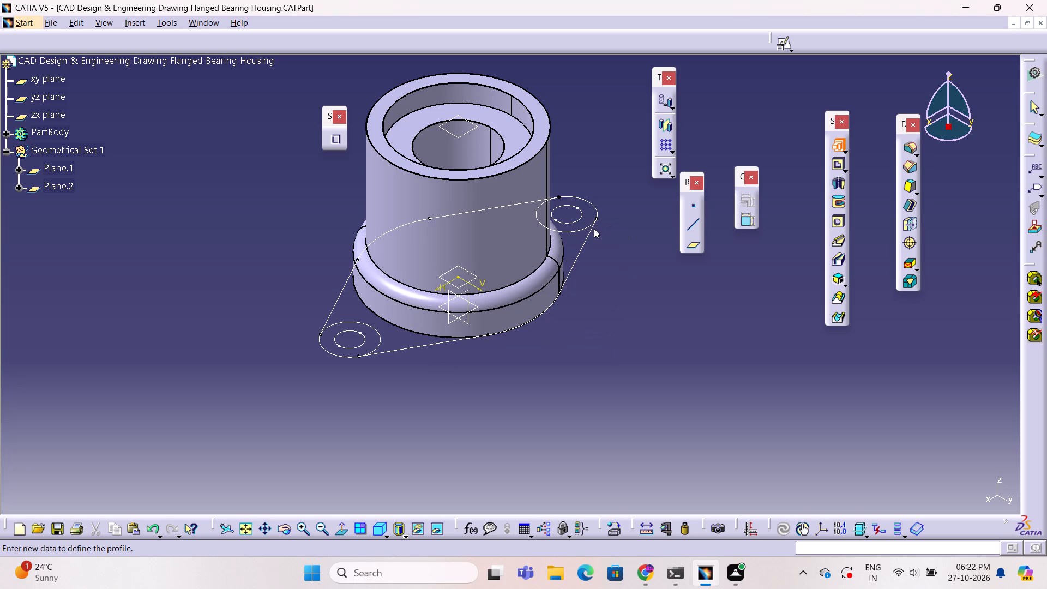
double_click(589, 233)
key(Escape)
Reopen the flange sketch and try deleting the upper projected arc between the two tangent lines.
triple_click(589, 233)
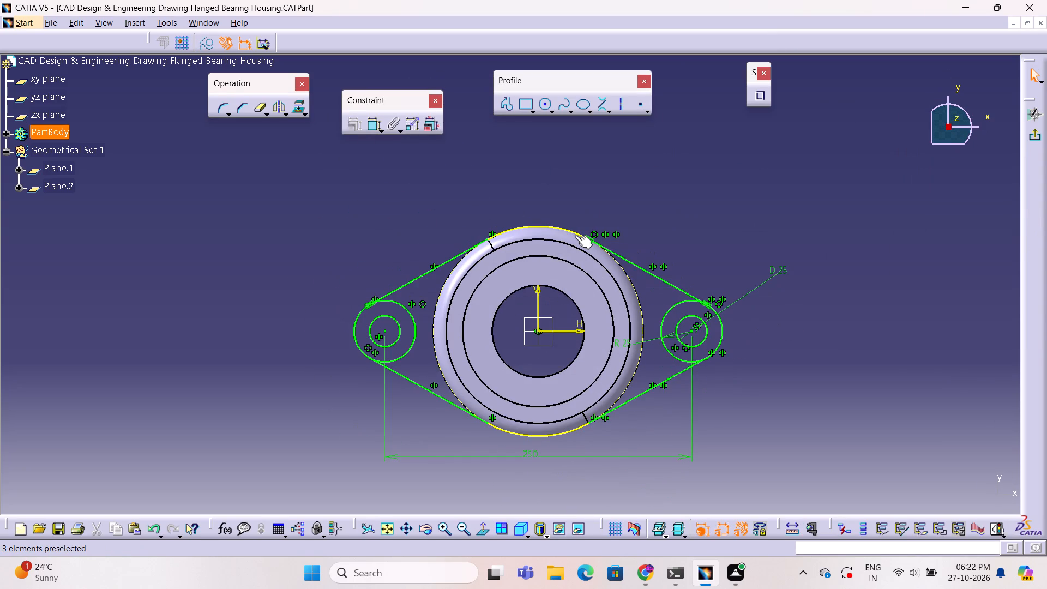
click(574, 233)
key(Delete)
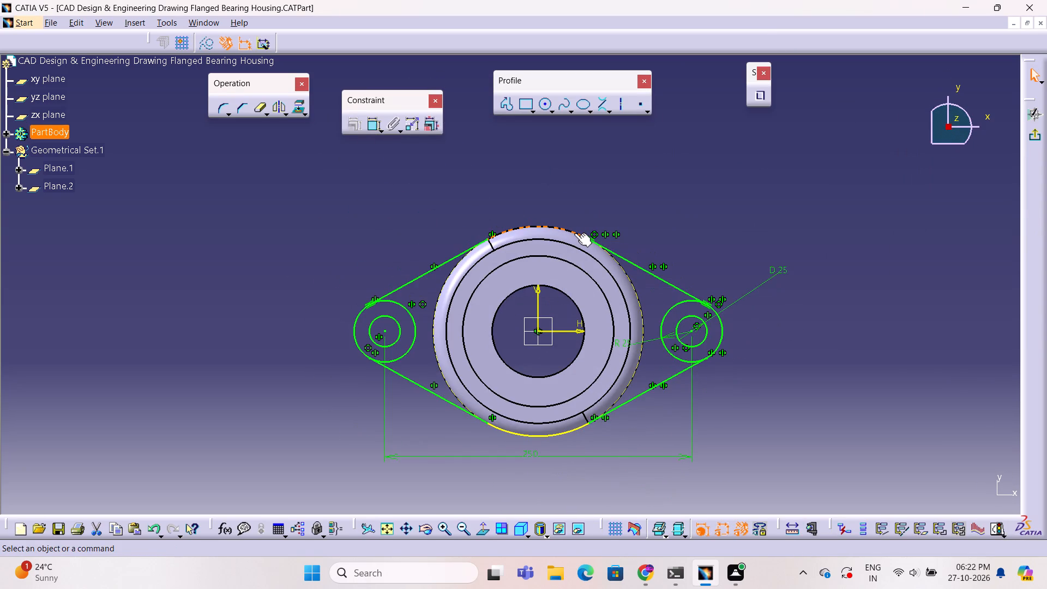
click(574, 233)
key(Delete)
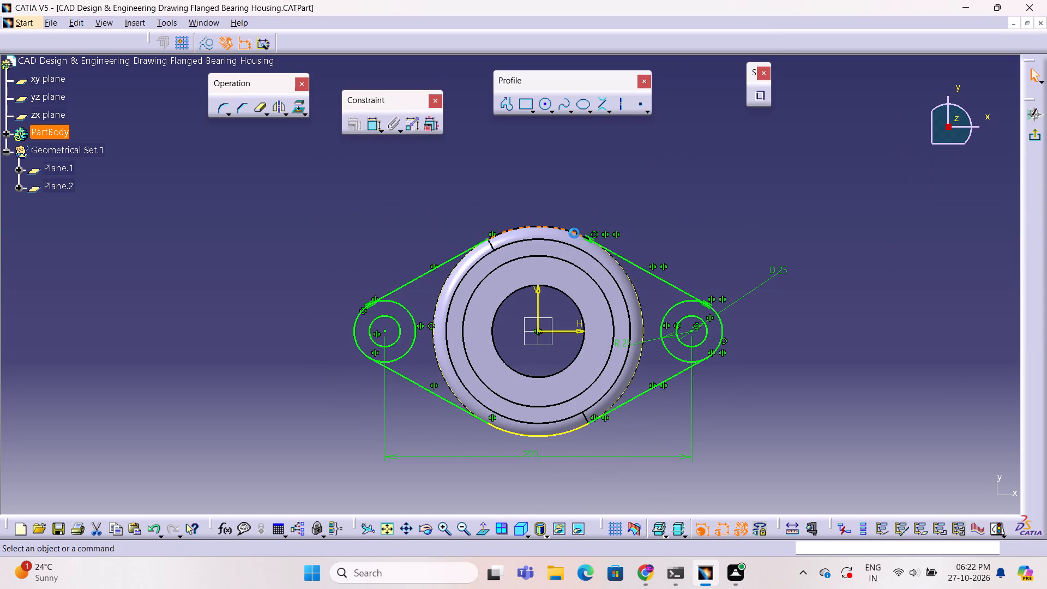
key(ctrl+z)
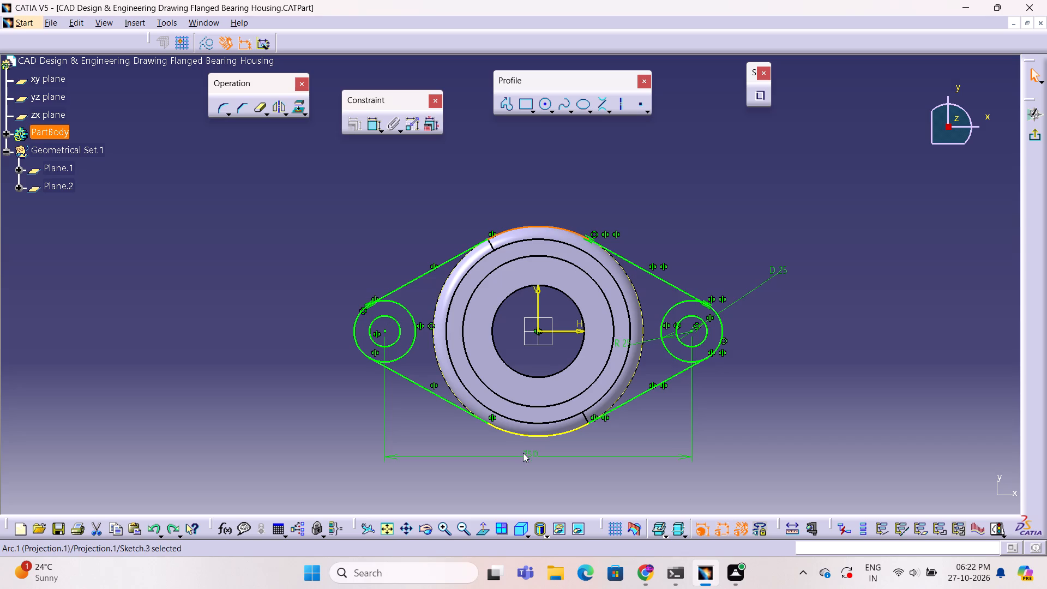
Delete the lower projected arc between the tangent lines, together with its remaining dashed piece.
click(534, 436)
key(Delete)
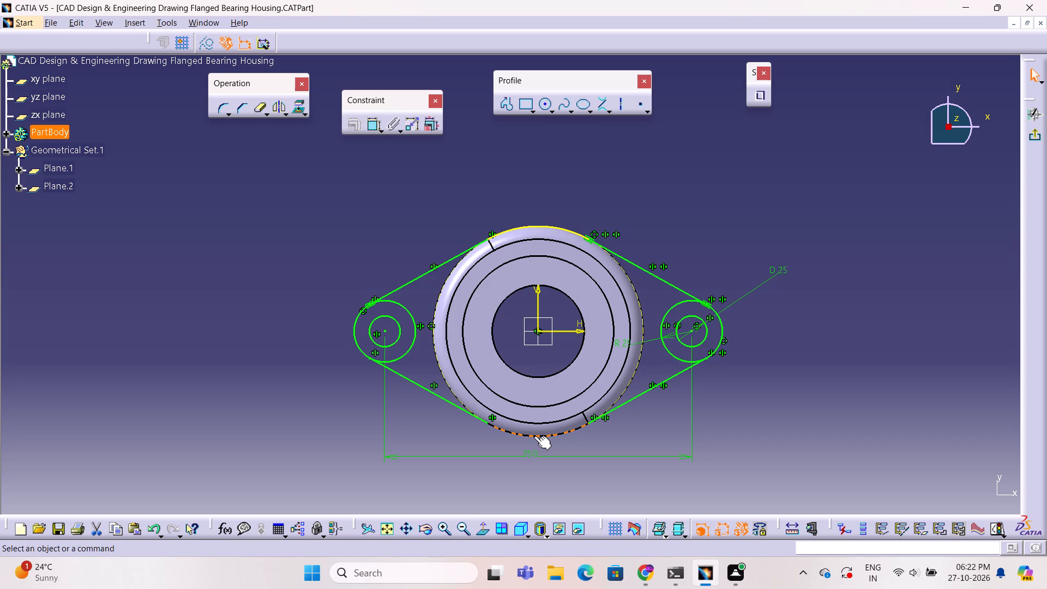
click(534, 436)
key(Delete)
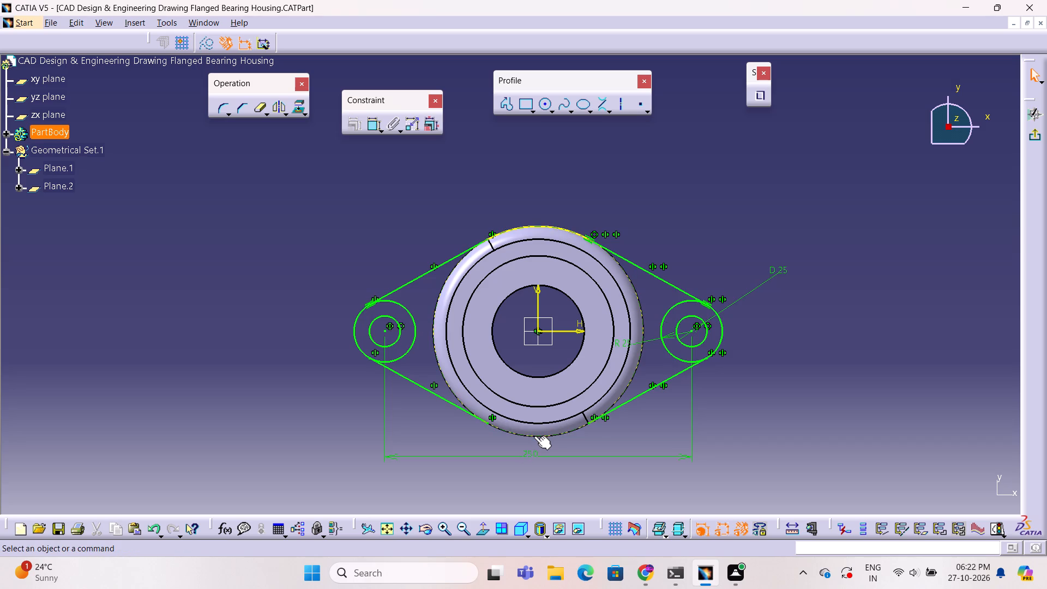
Undo the last arc deletions in the flange sketch and leave the sketch.
key(ctrl+z)
click(1037, 134)
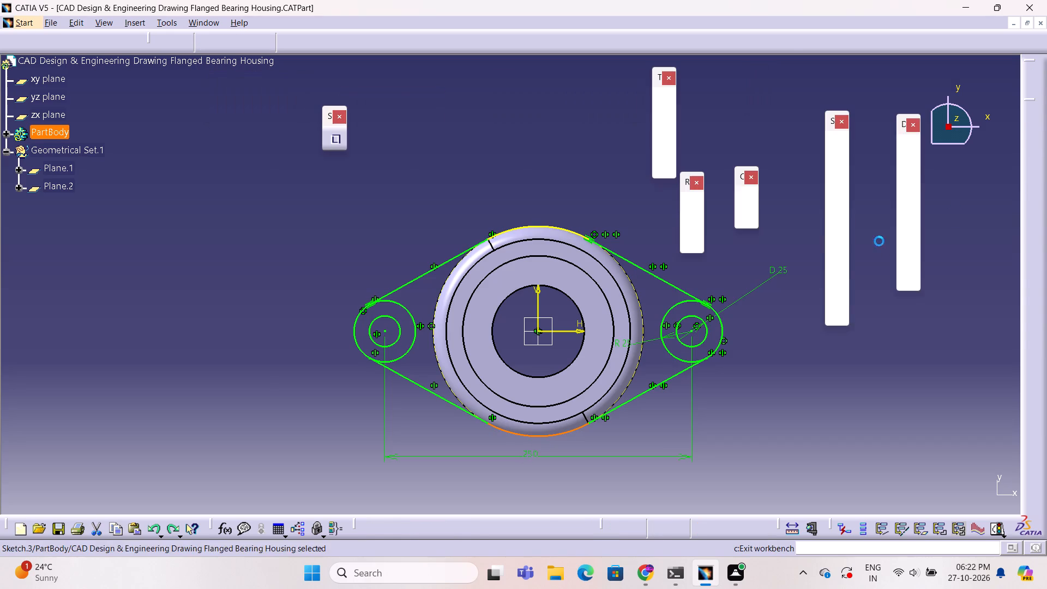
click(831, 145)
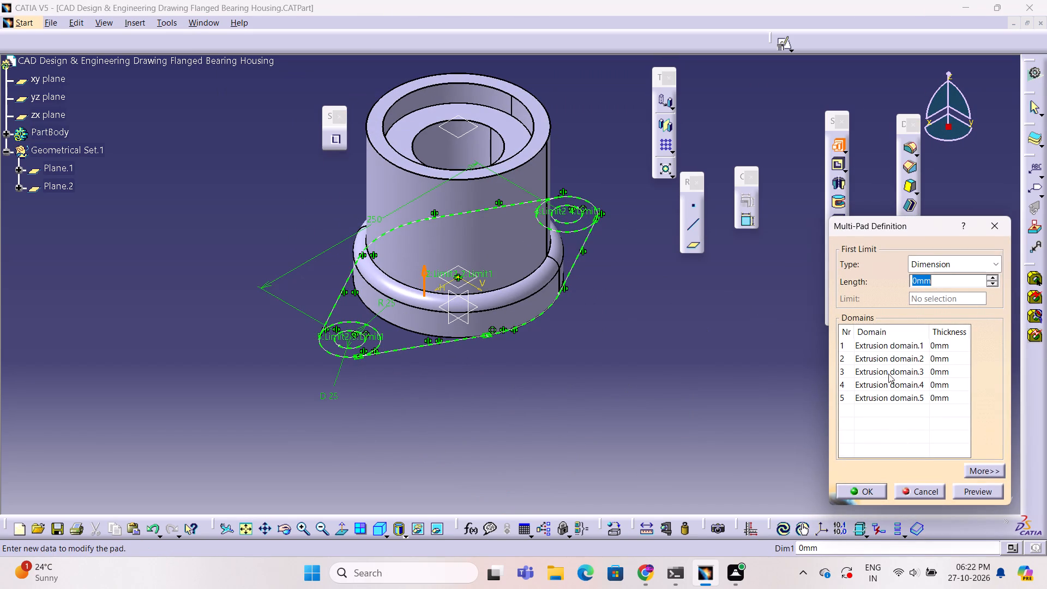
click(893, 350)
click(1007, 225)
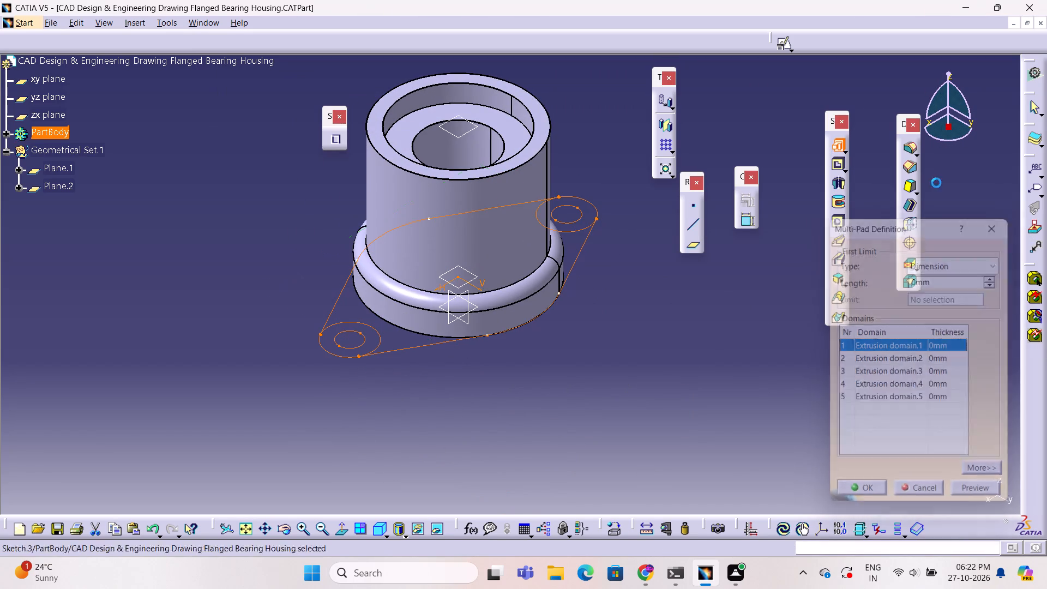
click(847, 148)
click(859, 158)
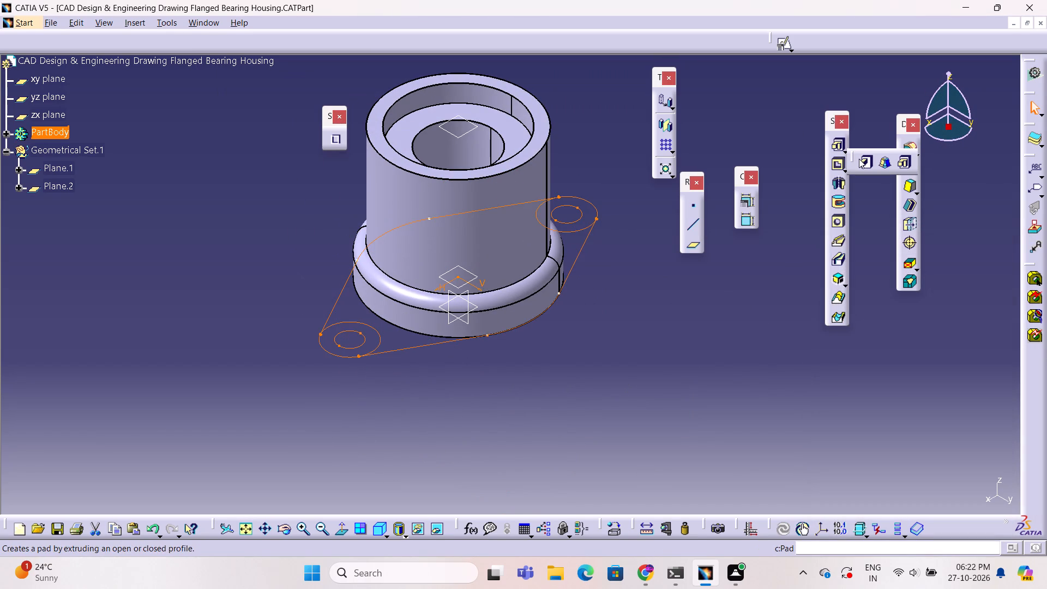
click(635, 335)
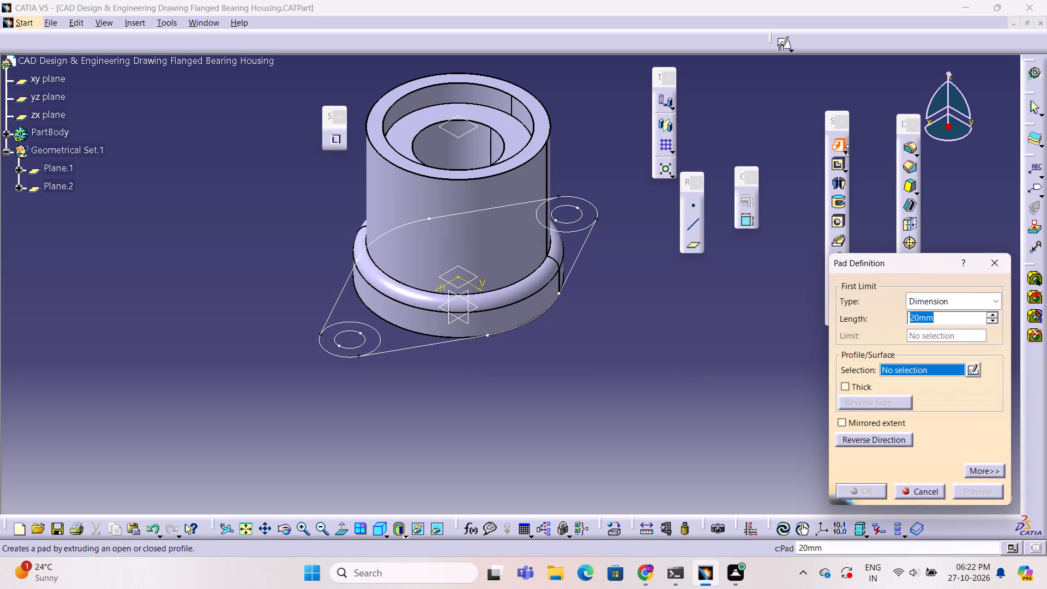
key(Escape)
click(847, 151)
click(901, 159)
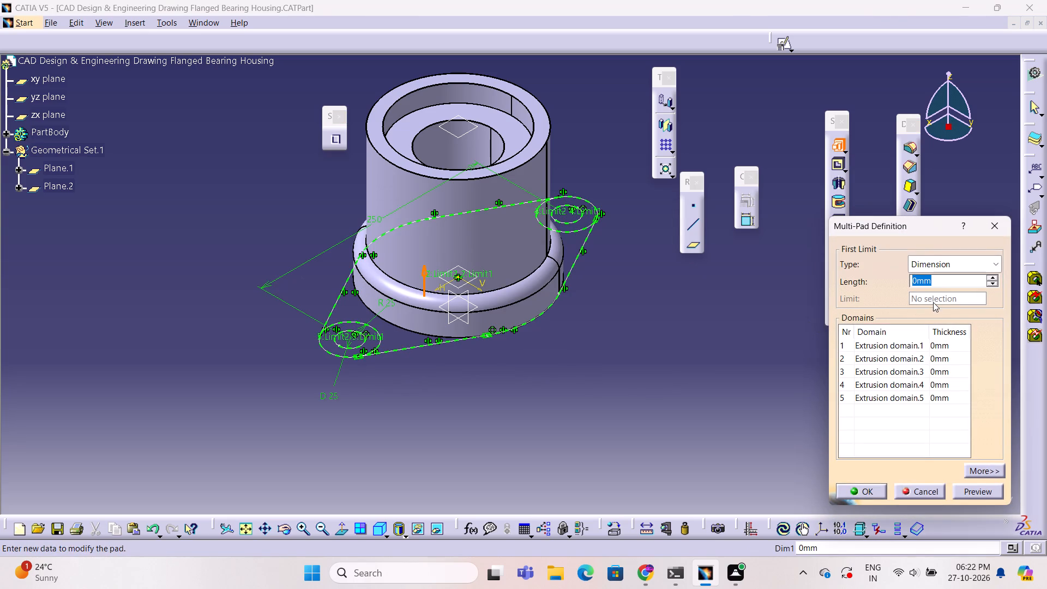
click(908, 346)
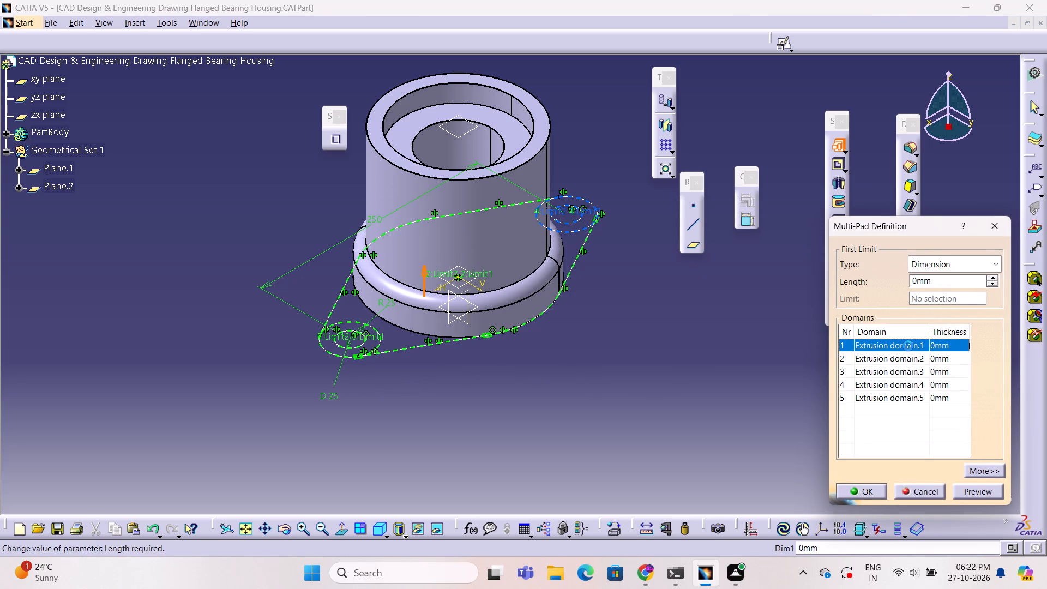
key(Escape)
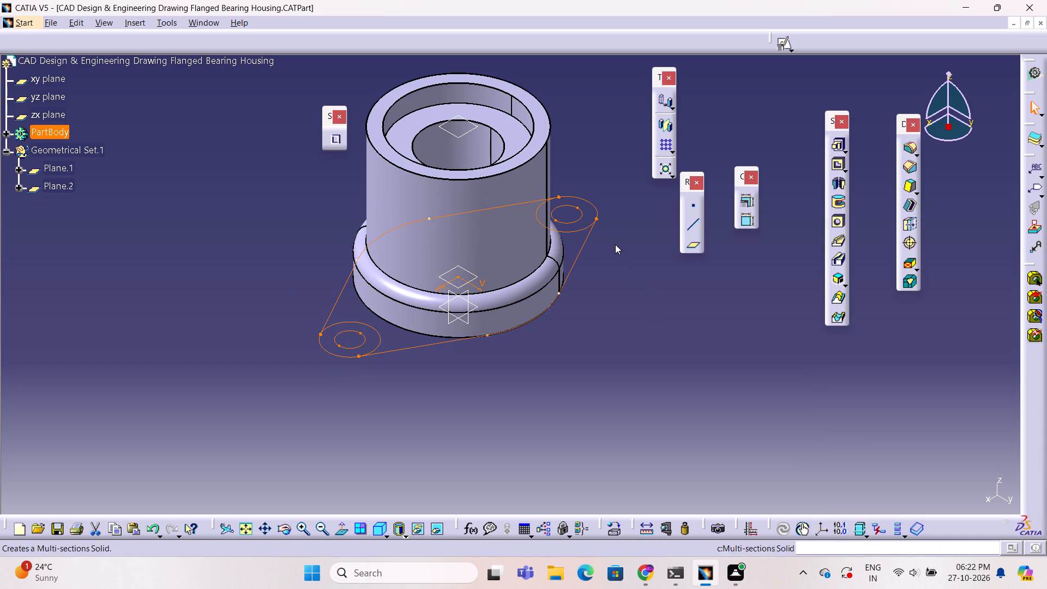
Start a Multi-Pad on the flange sketch and set the main flange plate, Extrusion domain.2, to 25 mm with a preview.
click(838, 143)
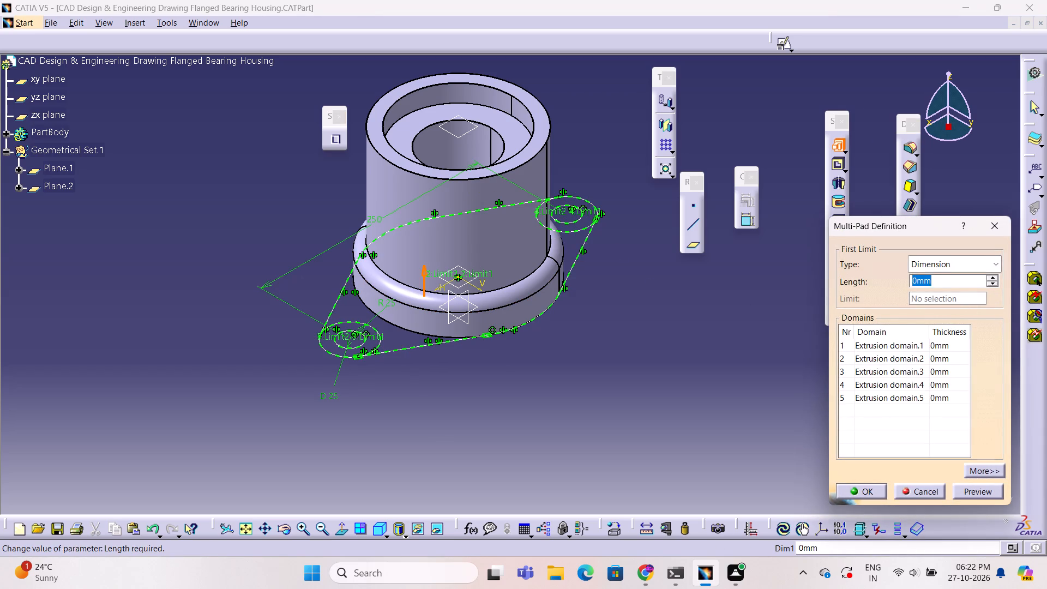
double_click(935, 281)
text(25)
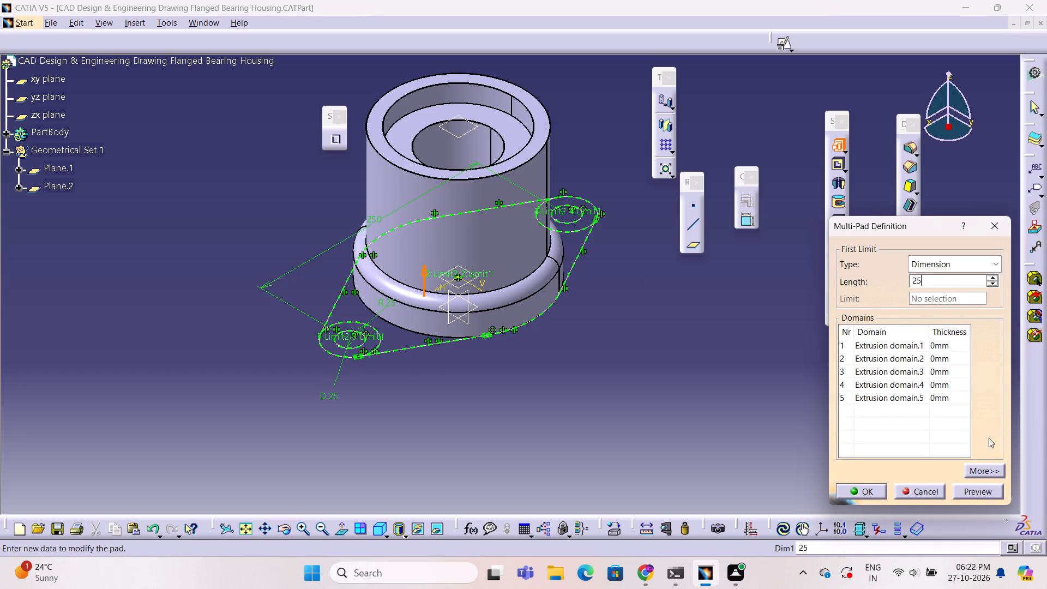
click(980, 491)
click(641, 238)
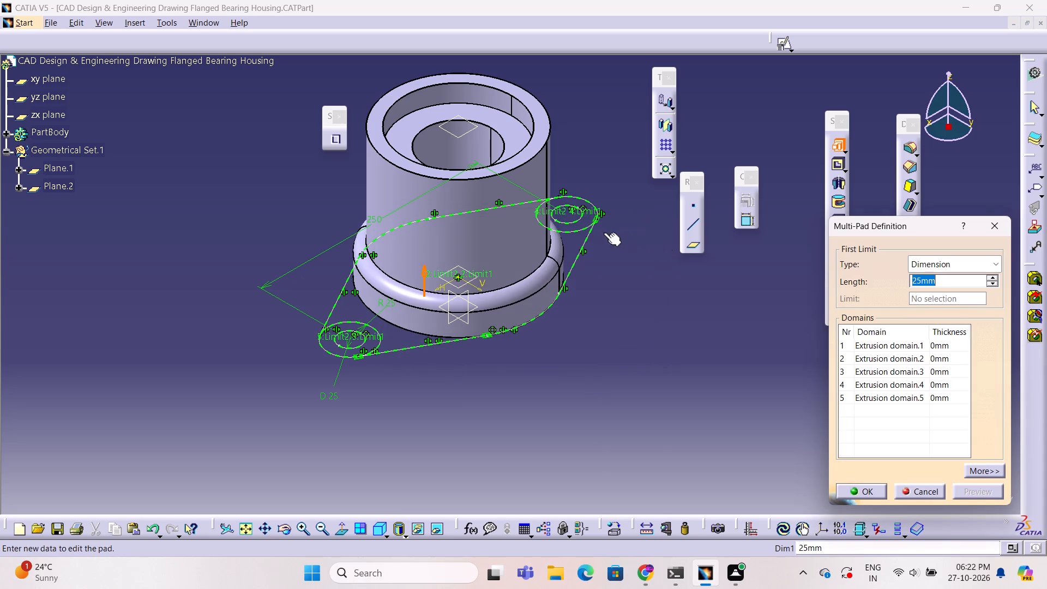
click(892, 348)
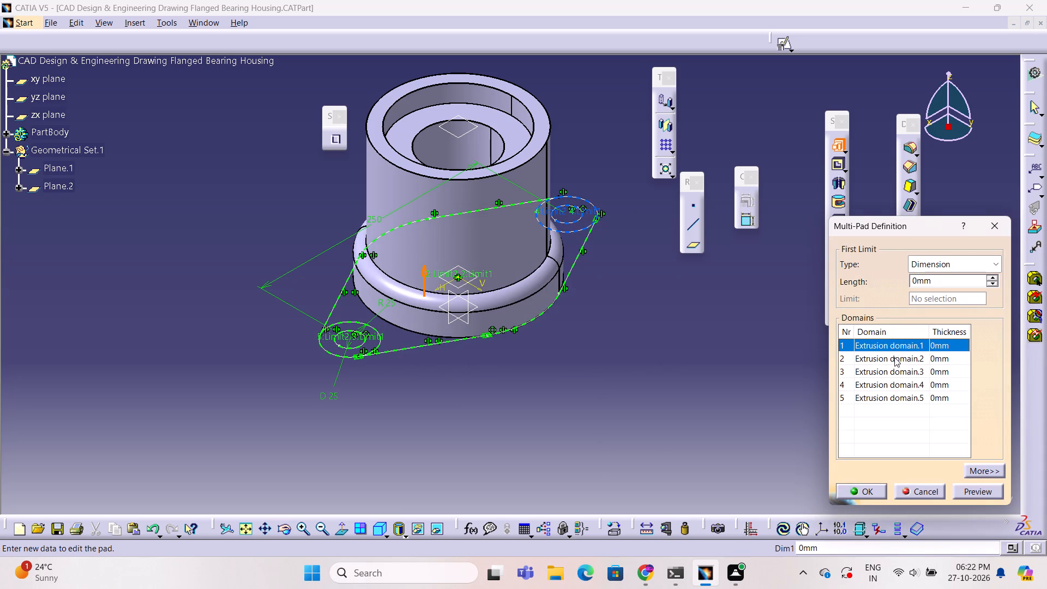
click(894, 357)
triple_click(942, 285)
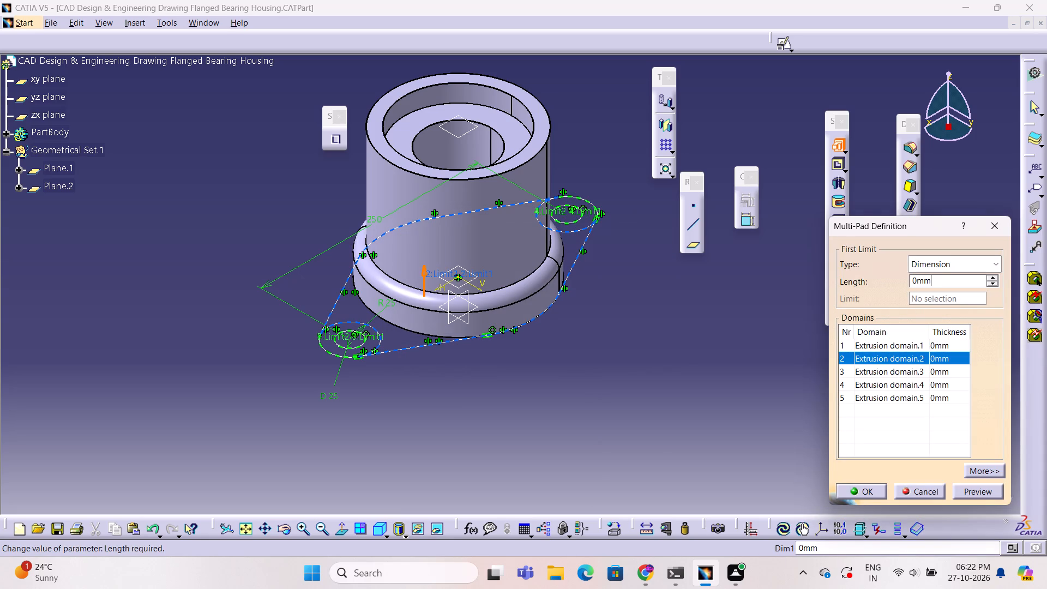
click(942, 285)
text(25)
click(976, 488)
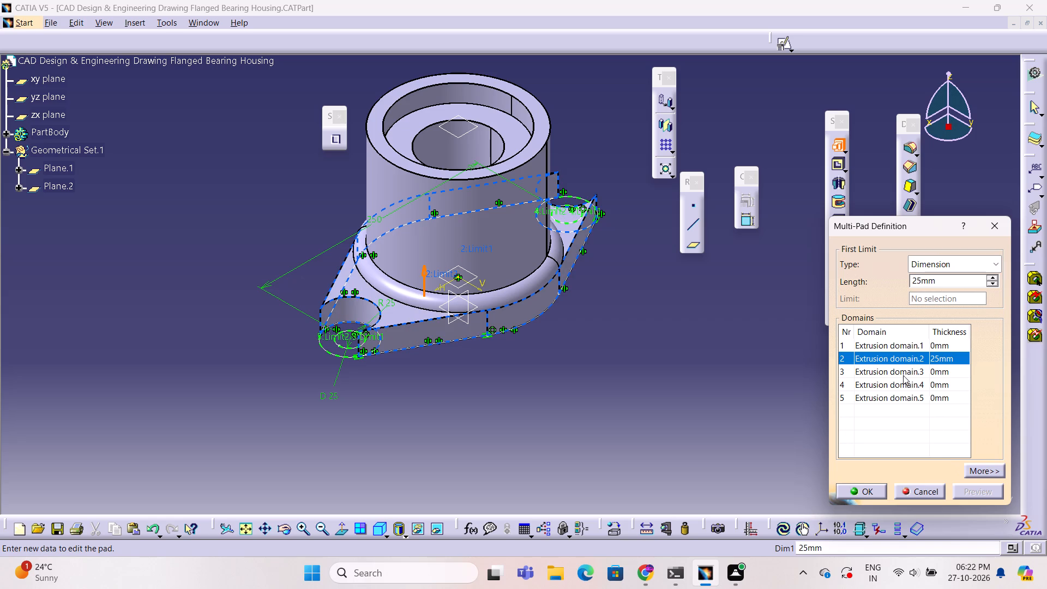
Set the two bolt-hole ring domains, Extrusion domain.3 and Extrusion domain.1, to 25 mm each and finish the multi-pad.
click(902, 373)
double_click(953, 277)
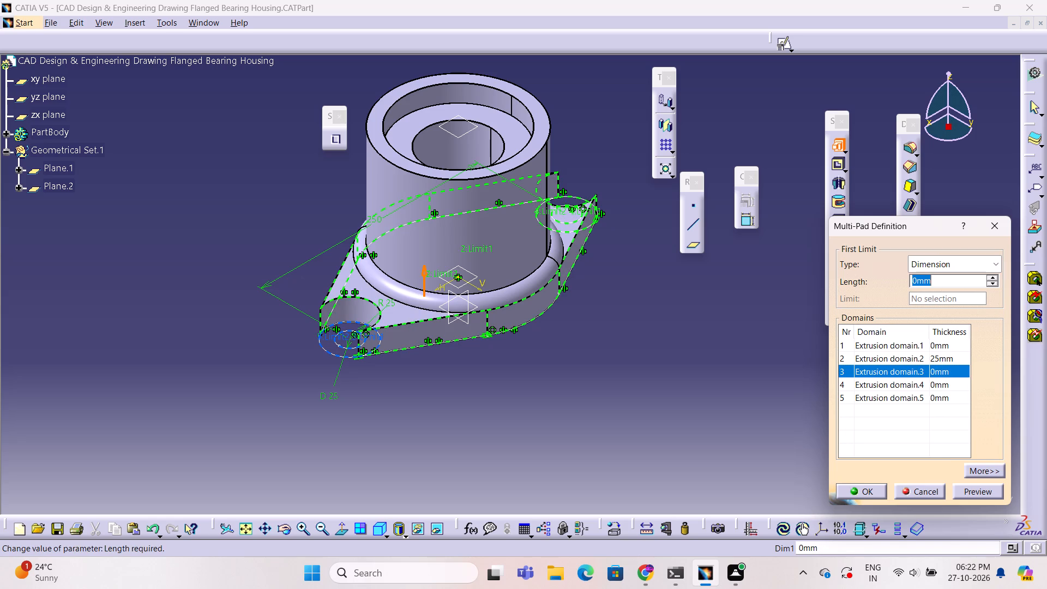
text(25)
click(984, 487)
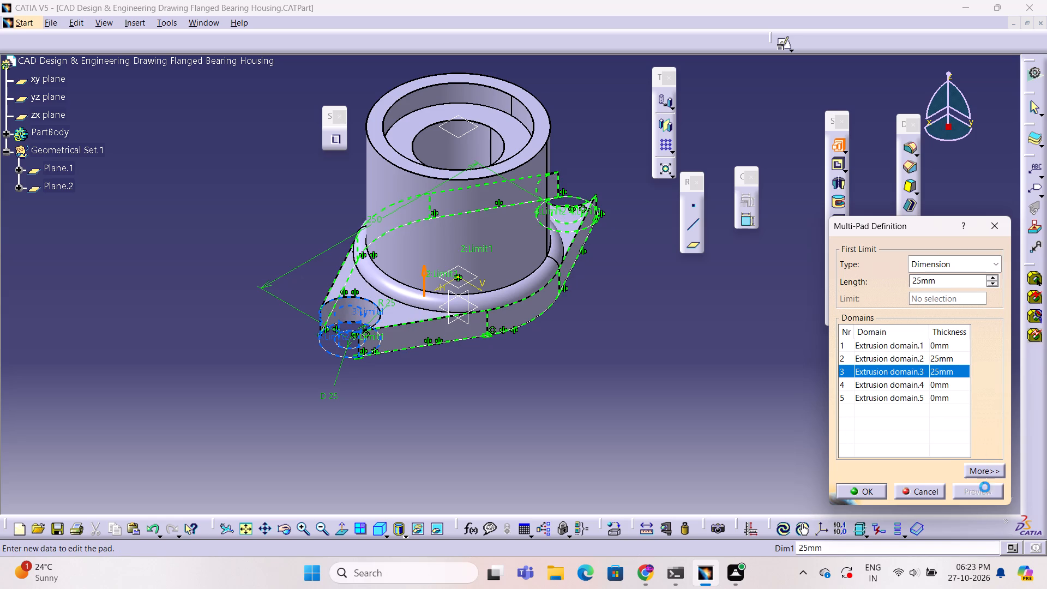
double_click(903, 348)
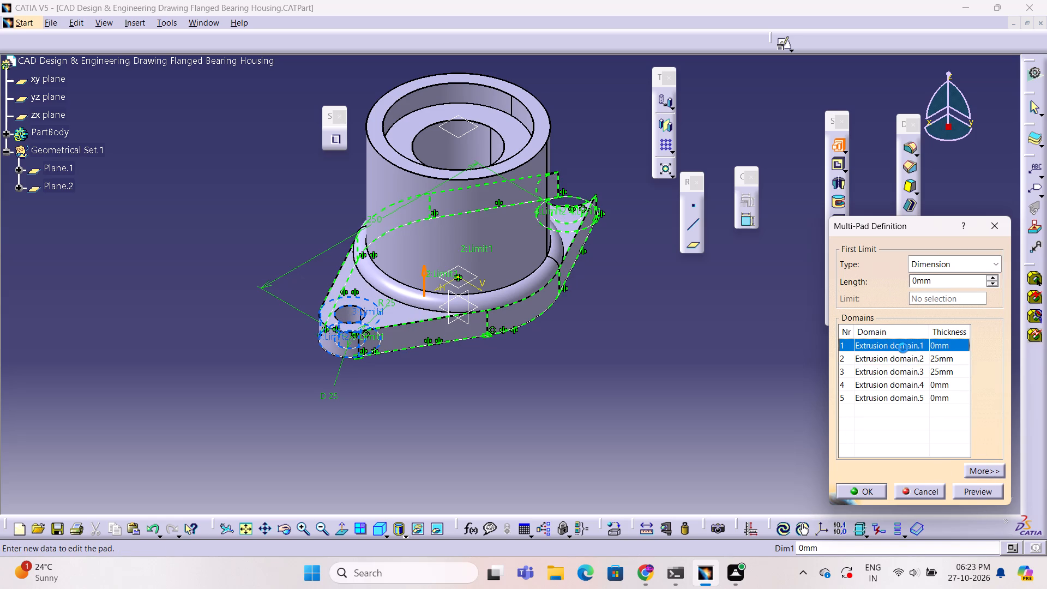
triple_click(939, 275)
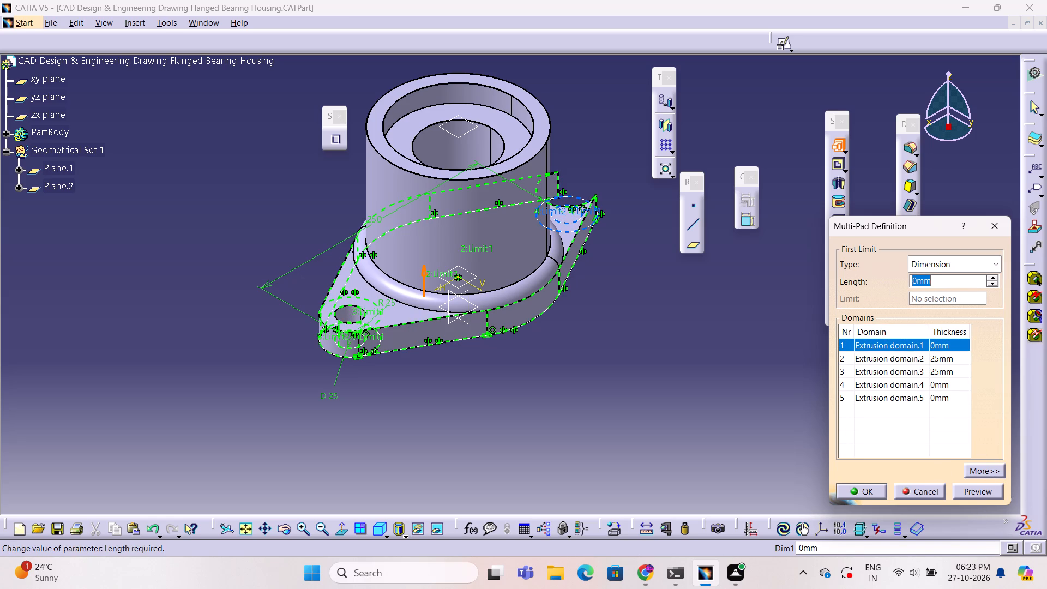
text(25)
click(989, 492)
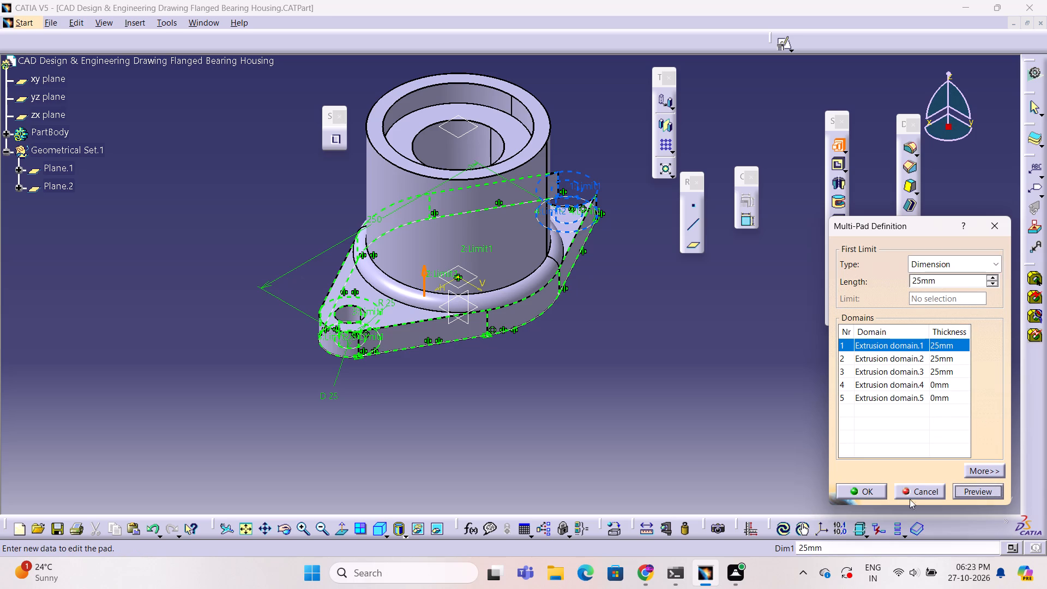
click(875, 491)
click(578, 339)
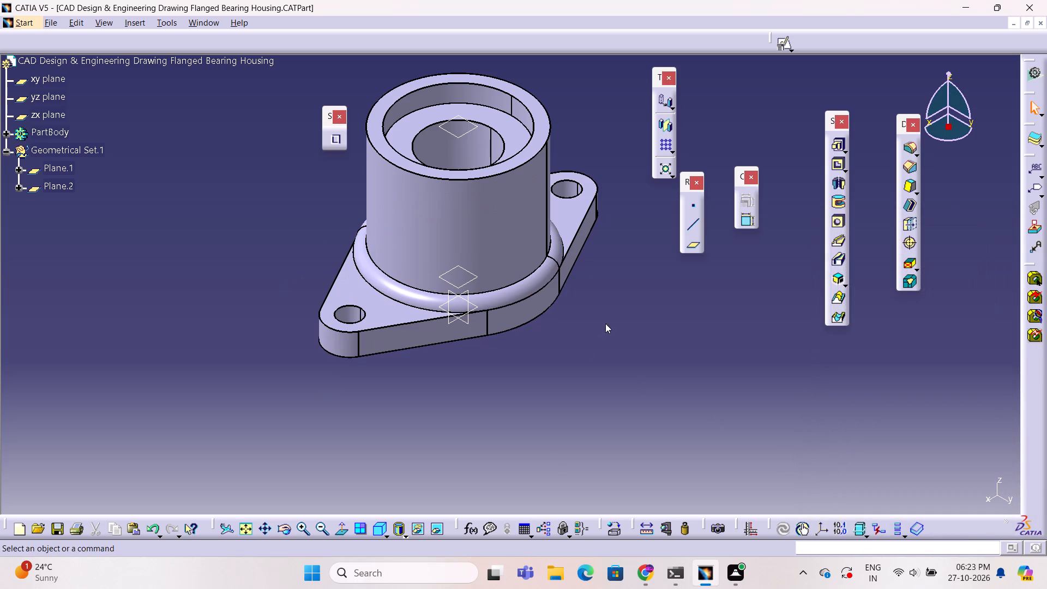
Examine the flange and housing from below and from the sides.
ctrl+middle_click(605, 323)
middle_drag(595, 354, 417, 230)
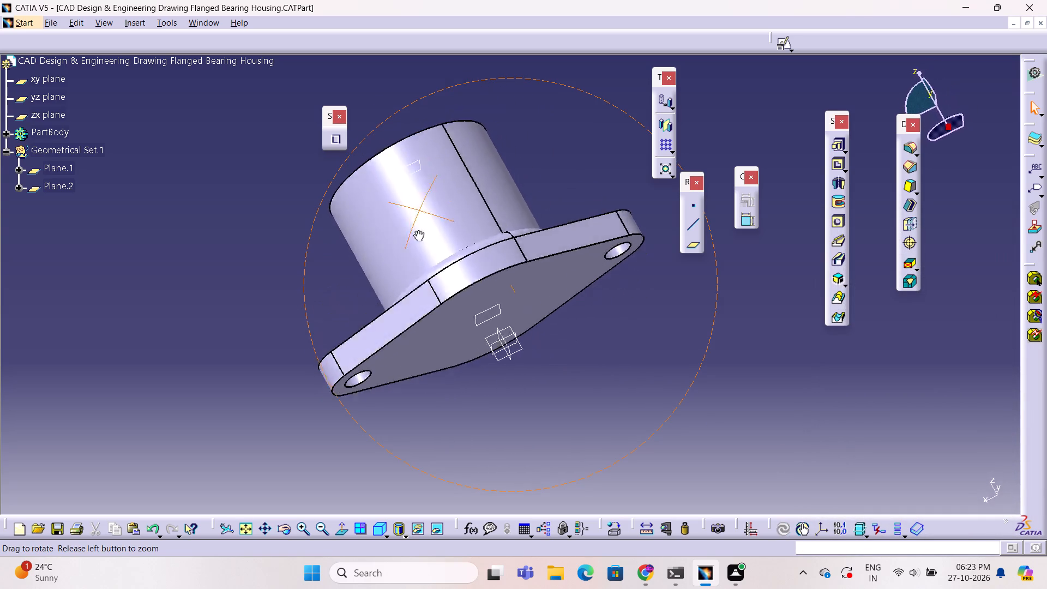
middle_drag(417, 230, 564, 217)
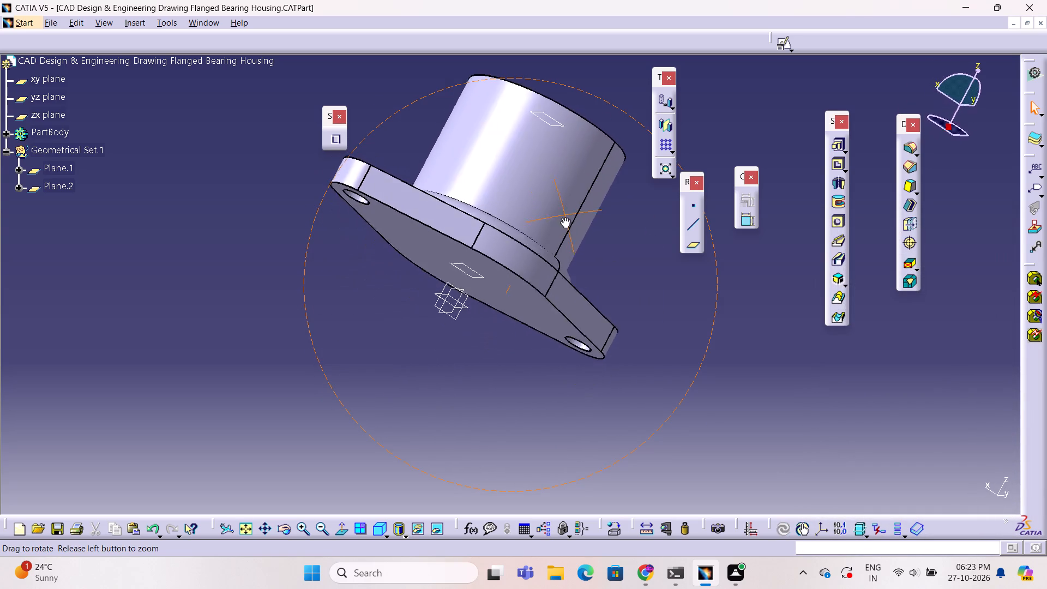
middle_drag(564, 217, 624, 187)
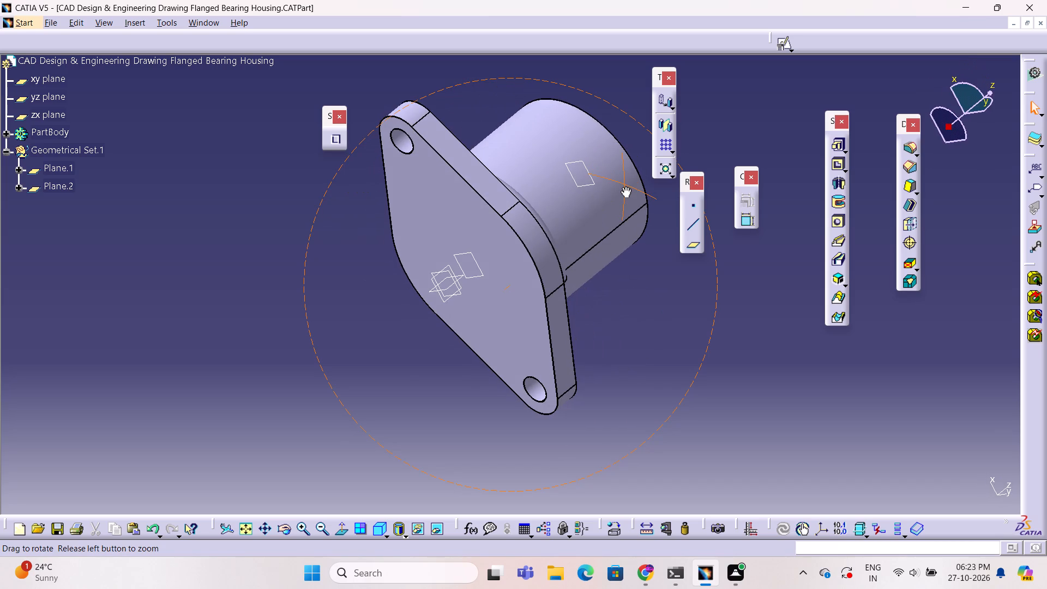
middle_drag(624, 187, 607, 176)
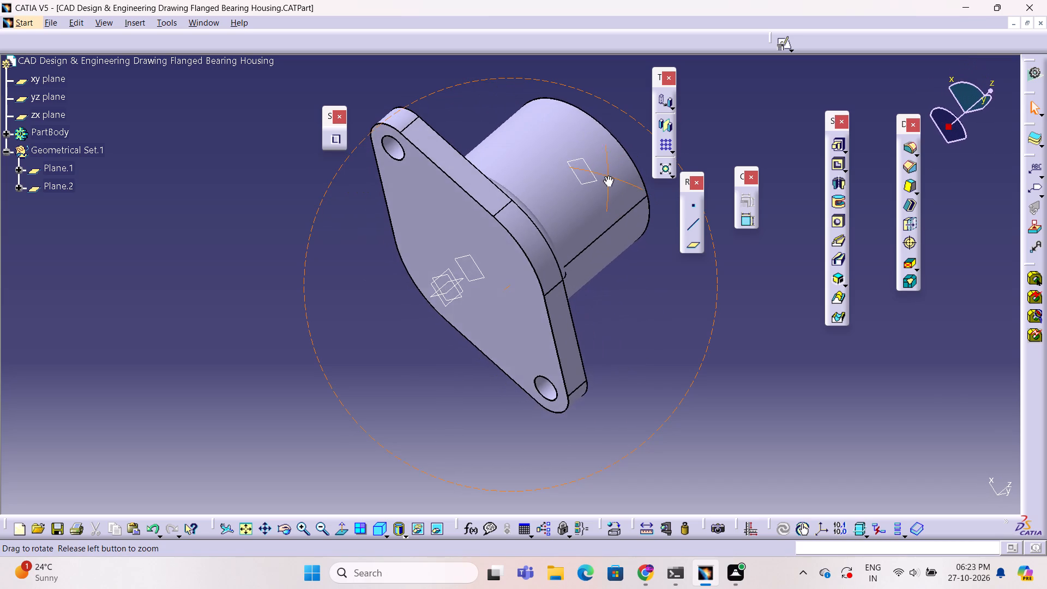
middle_drag(607, 176, 522, 289)
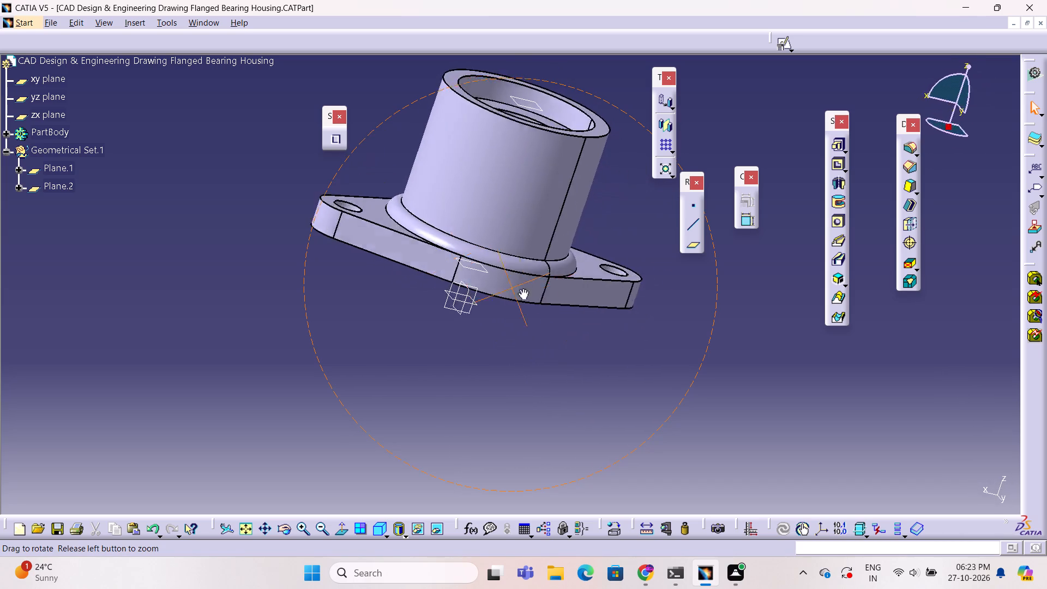
middle_drag(522, 289, 399, 259)
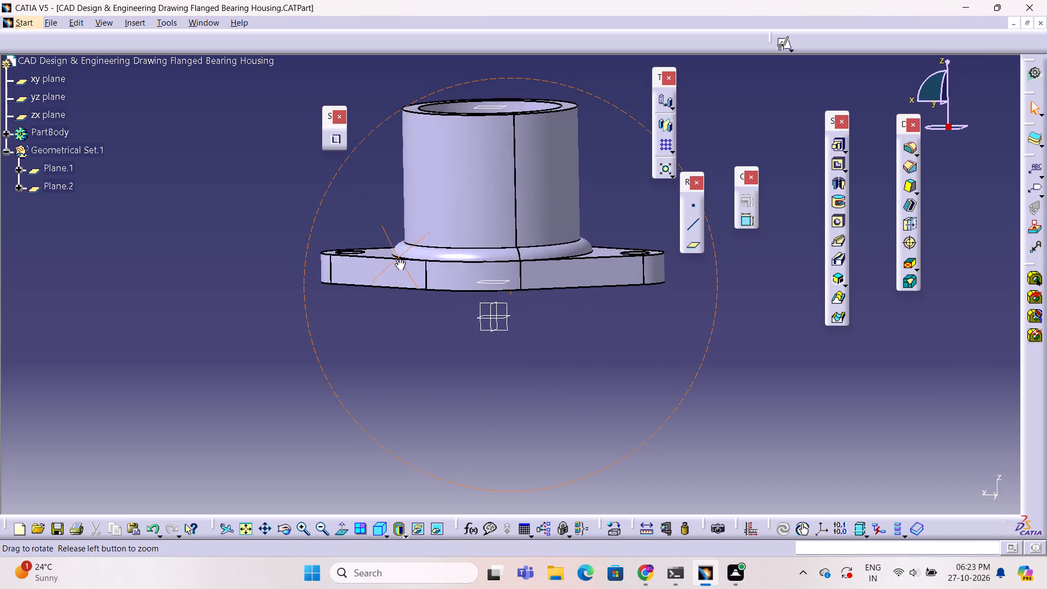
middle_drag(399, 259, 493, 254)
ctrl+click(493, 254)
ctrl+middle_click(493, 255)
click(198, 137)
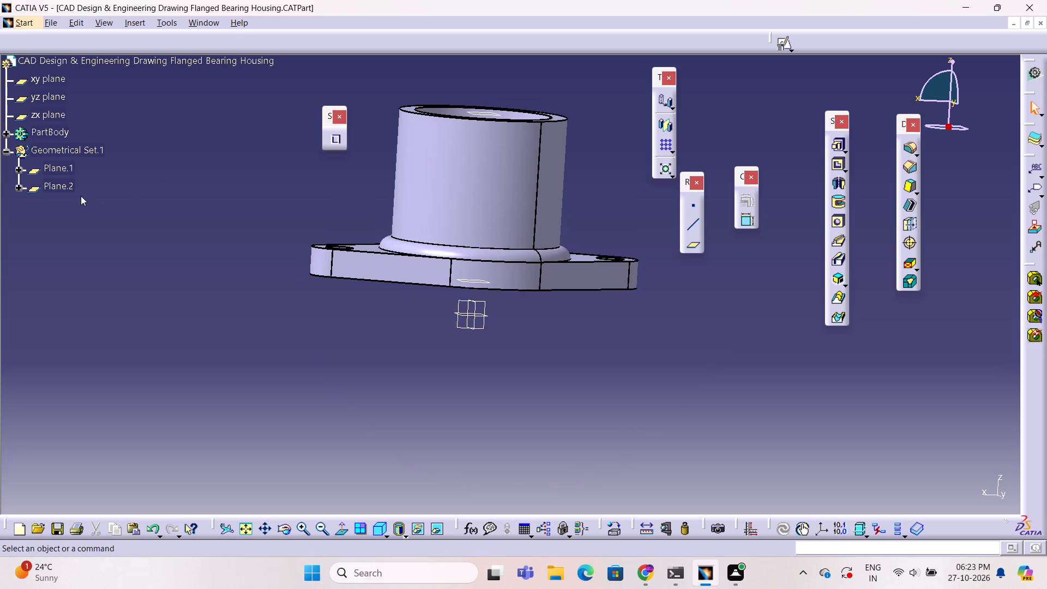
Expand the part body and open the shaft's profile sketch, Sketch.1, to examine its geometry.
click(5, 136)
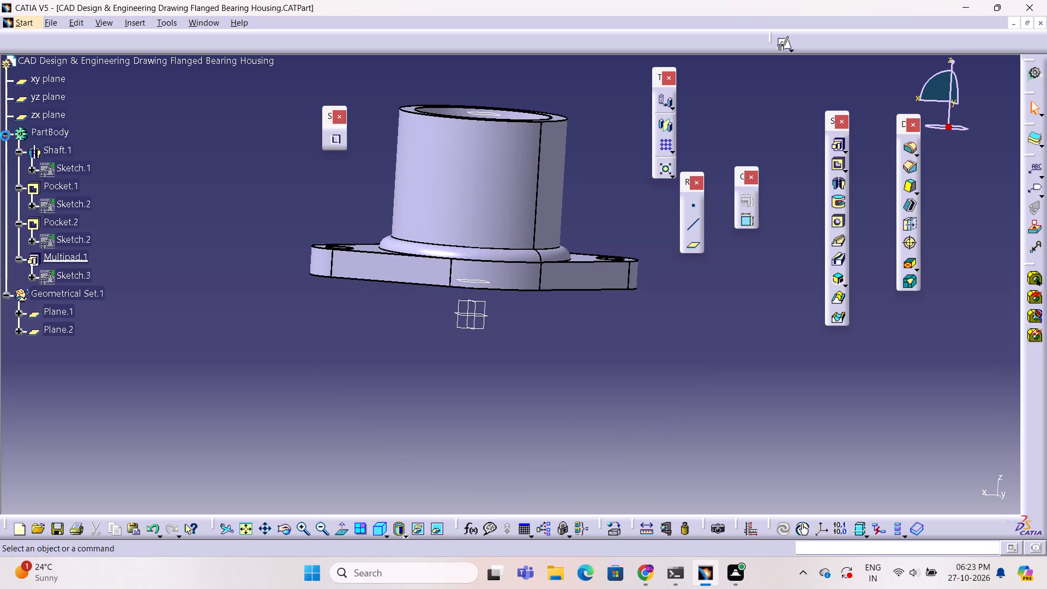
double_click(75, 170)
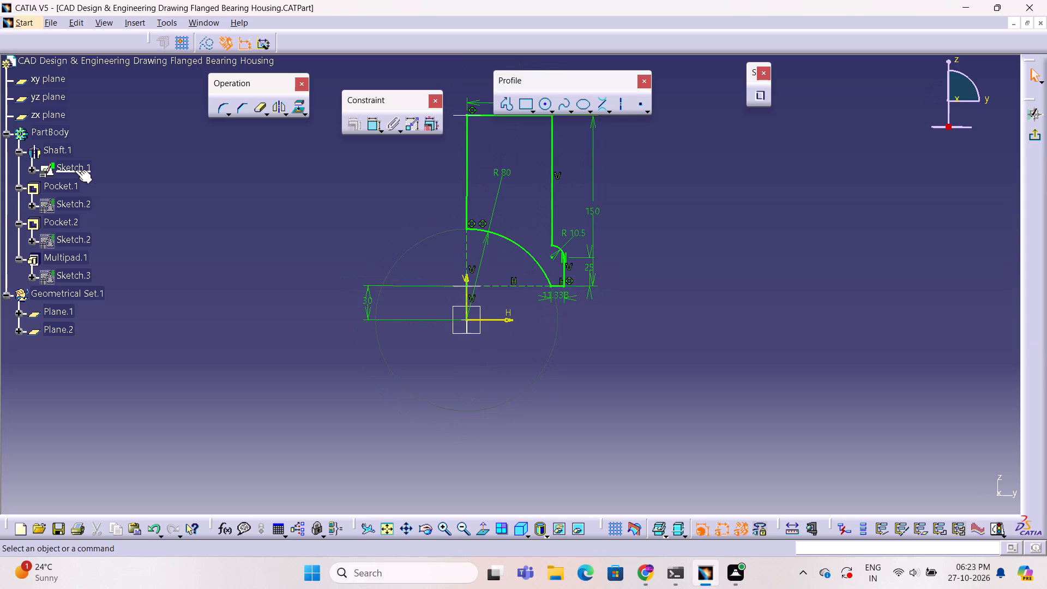
click(75, 170)
click(75, 170)
click(75, 170)
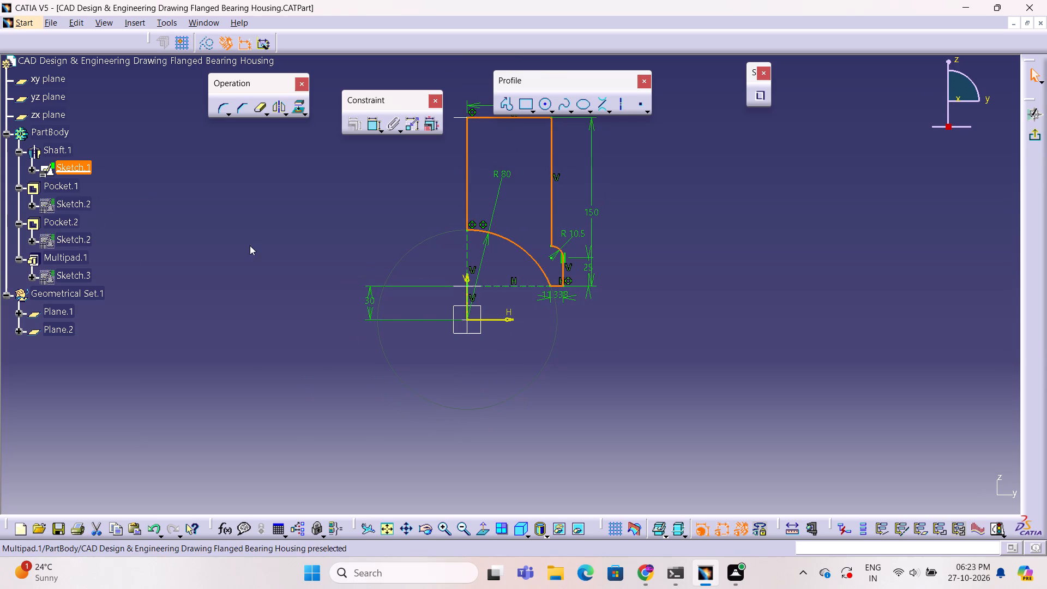
click(539, 267)
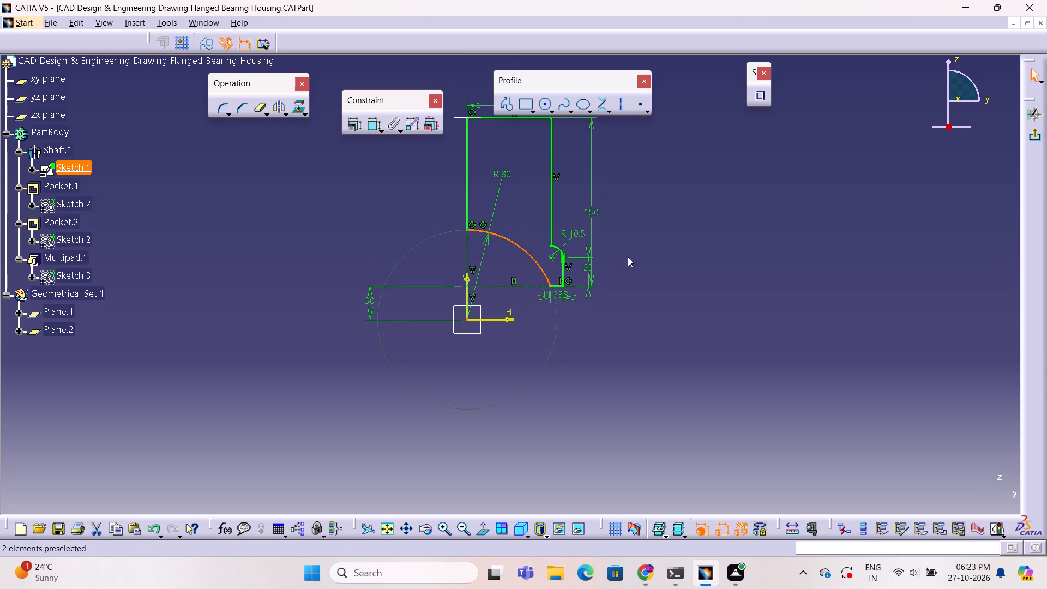
key(Escape)
key(Escape)
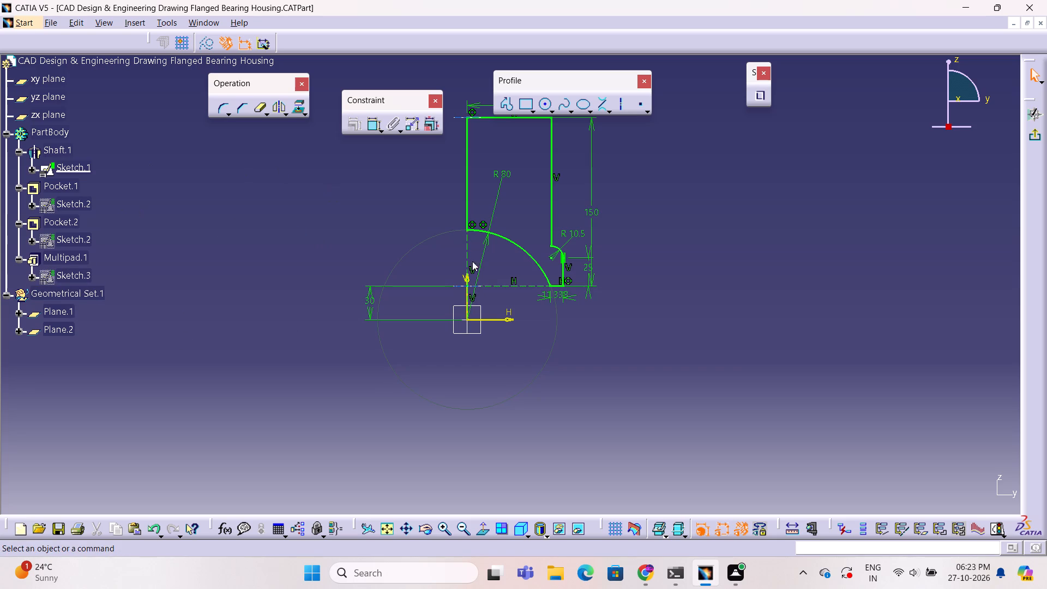
click(74, 166)
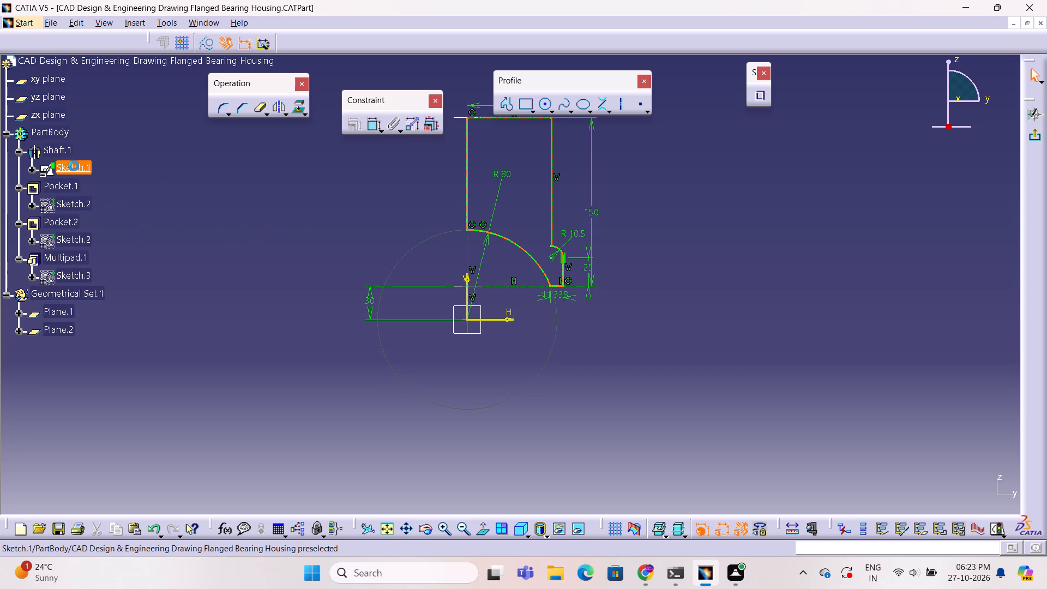
key(Escape)
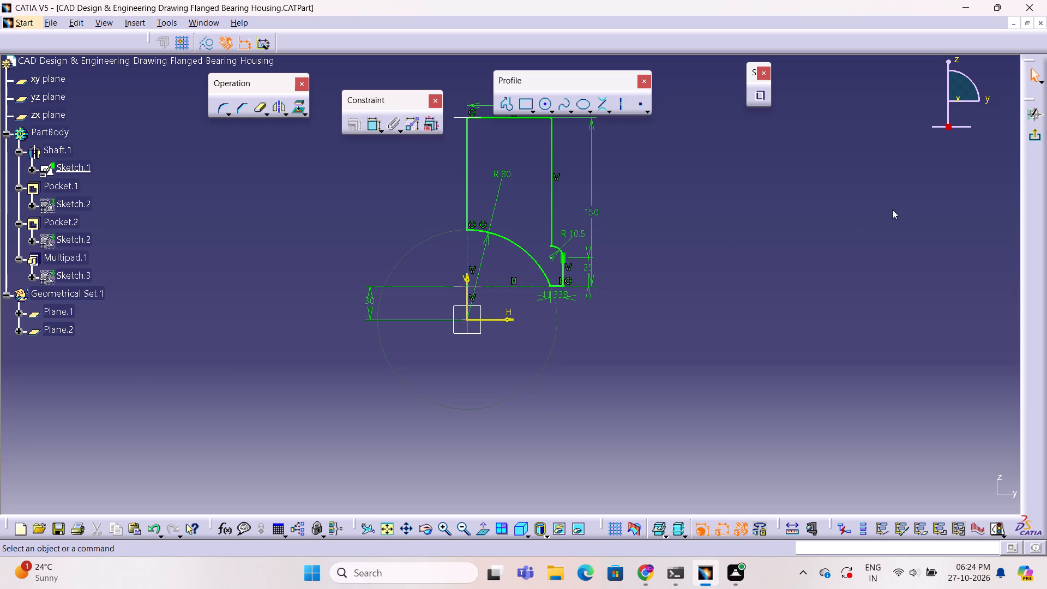
Leave the shaft's profile sketch and review the definitions of the housing's two bore cuts, Pocket.1 and Pocket.2.
click(1031, 138)
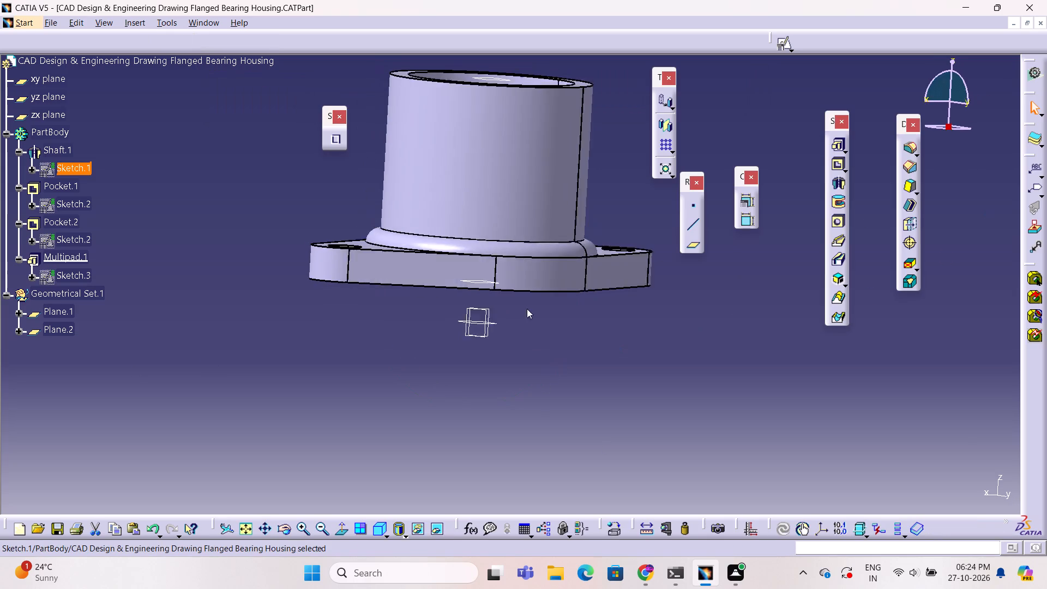
ctrl+middle_drag(553, 266, 531, 323)
middle_drag(531, 321, 411, 333)
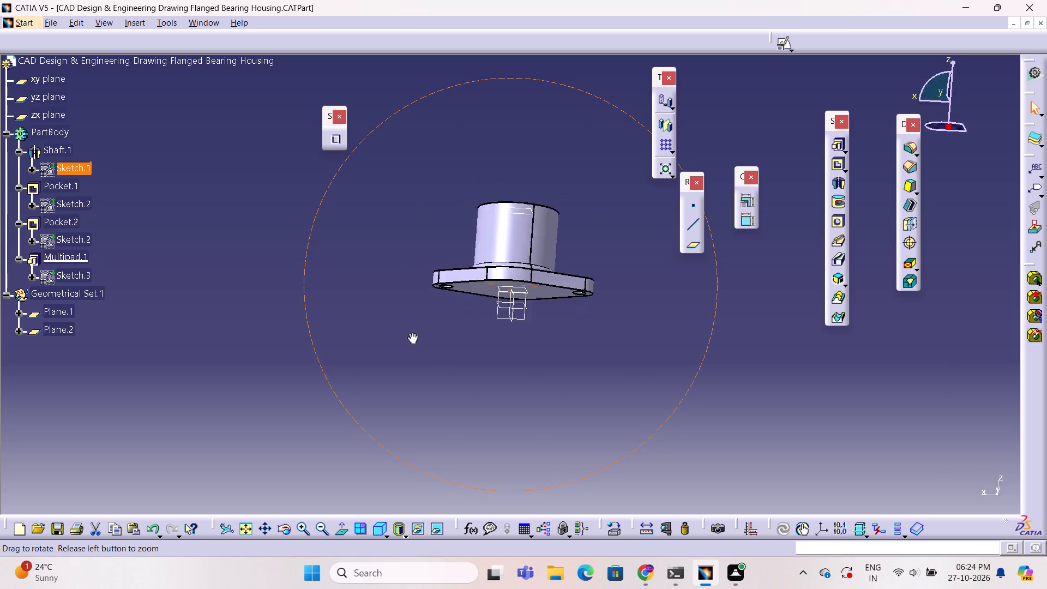
middle_drag(411, 333, 397, 476)
ctrl+scroll(558, 283, down, 1)
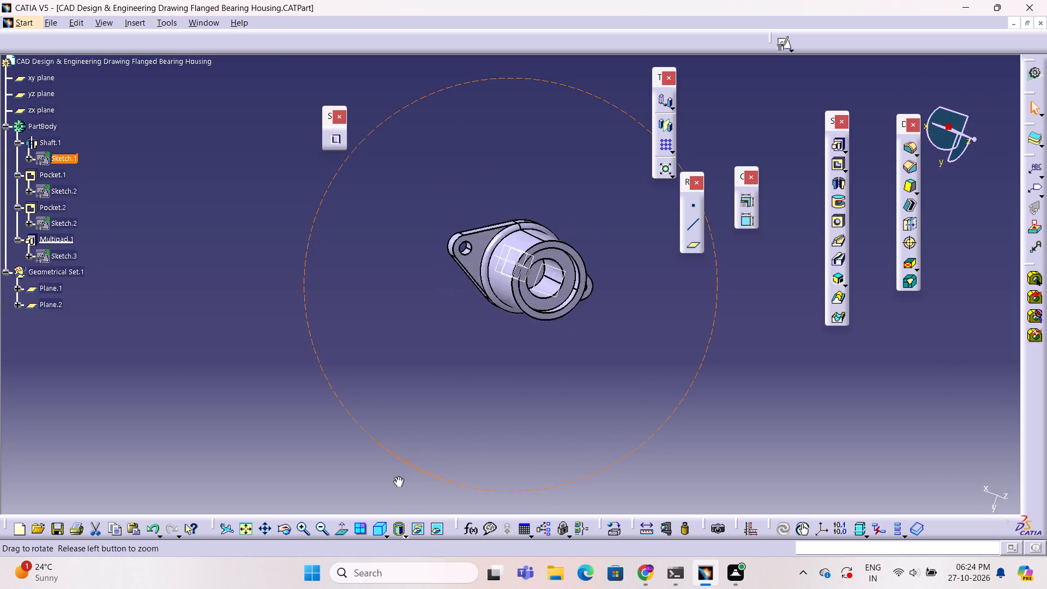
middle_drag(397, 476, 435, 474)
key(Escape)
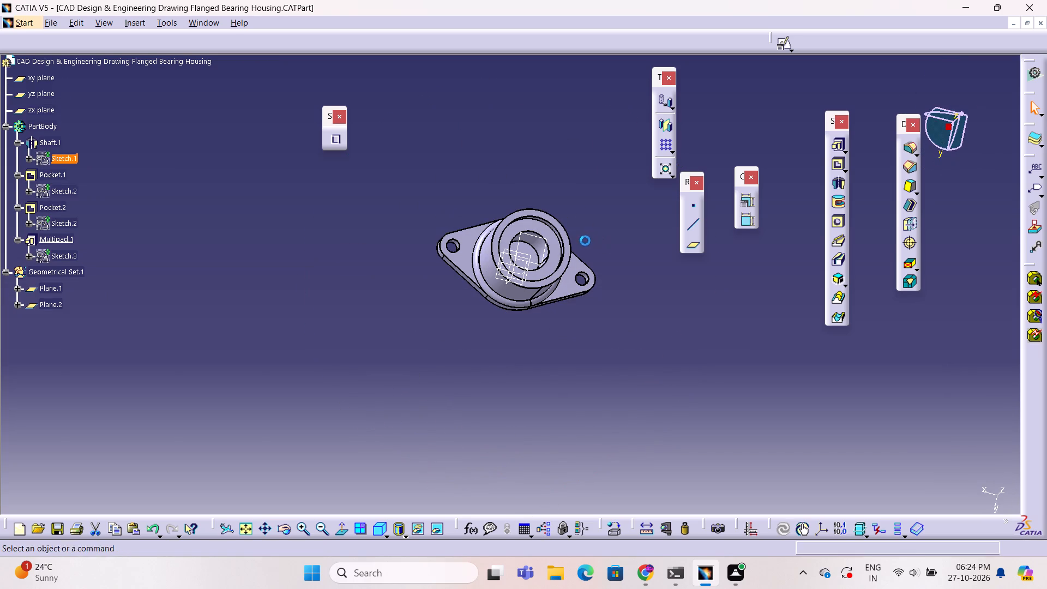
double_click(546, 248)
key(Escape)
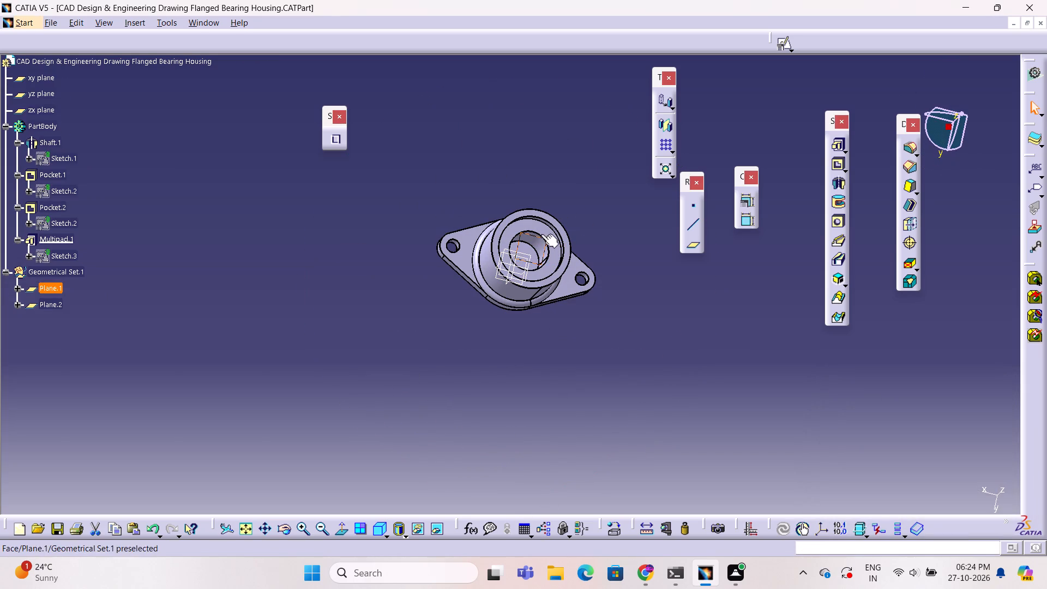
double_click(541, 230)
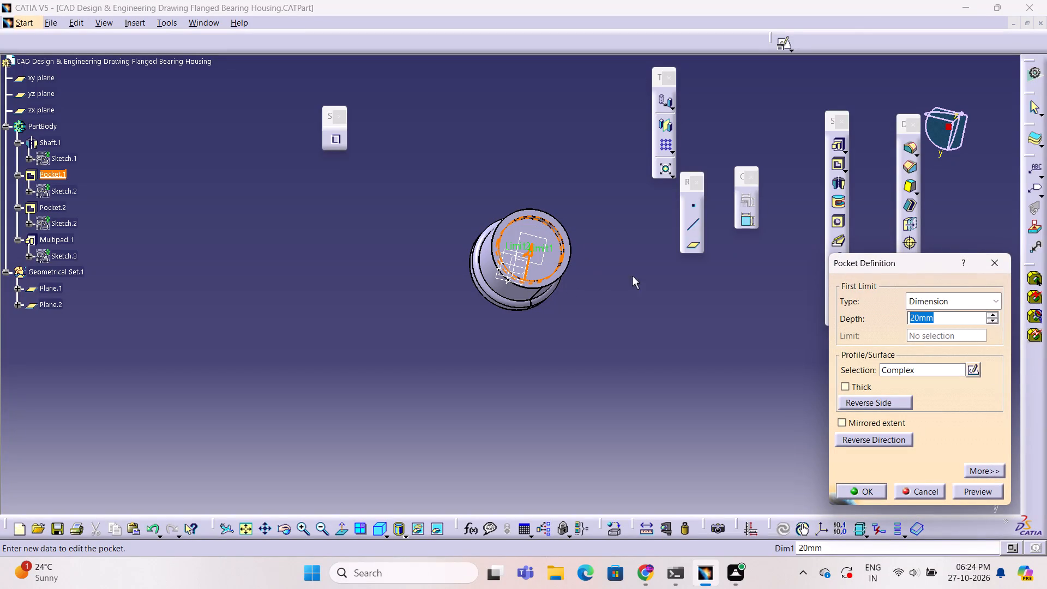
key(Escape)
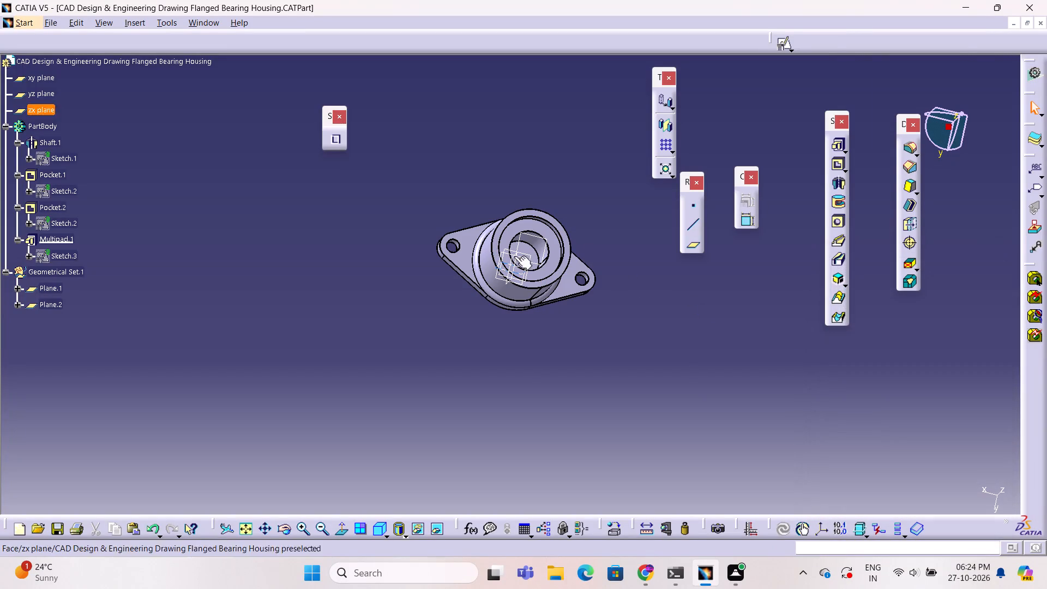
double_click(528, 238)
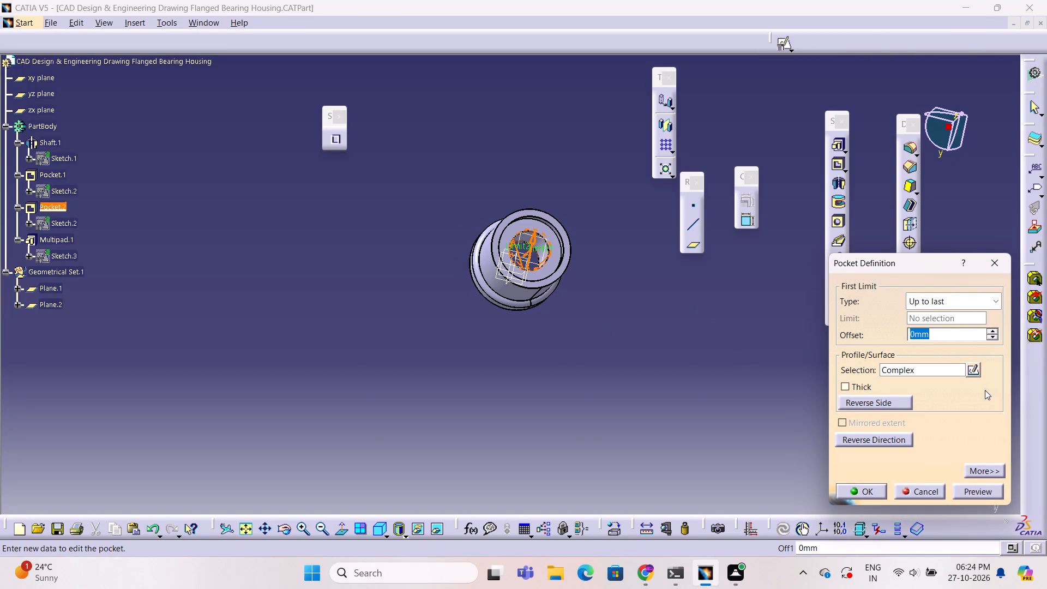
click(970, 304)
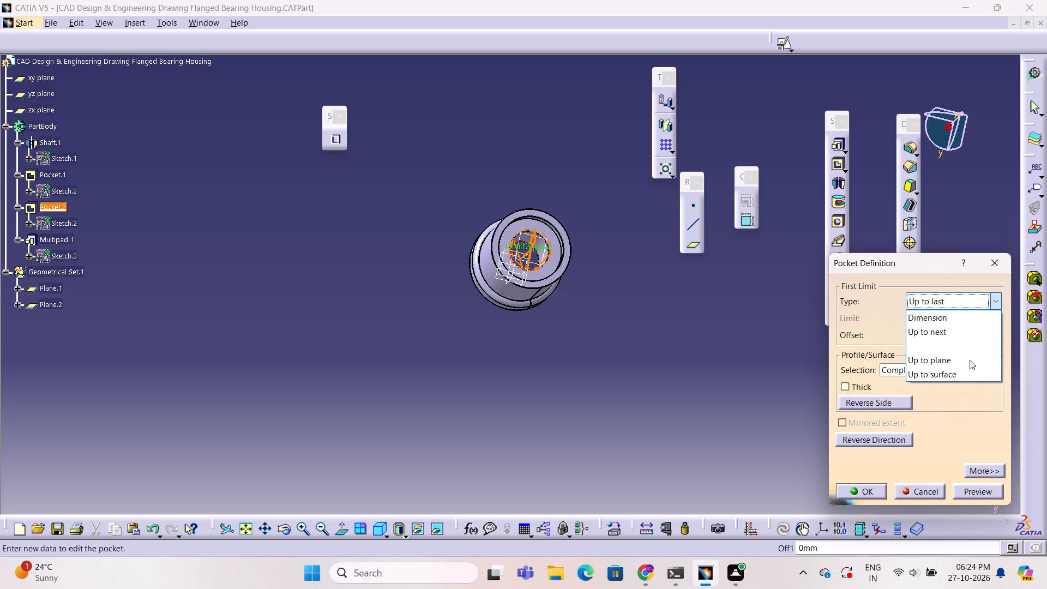
click(978, 494)
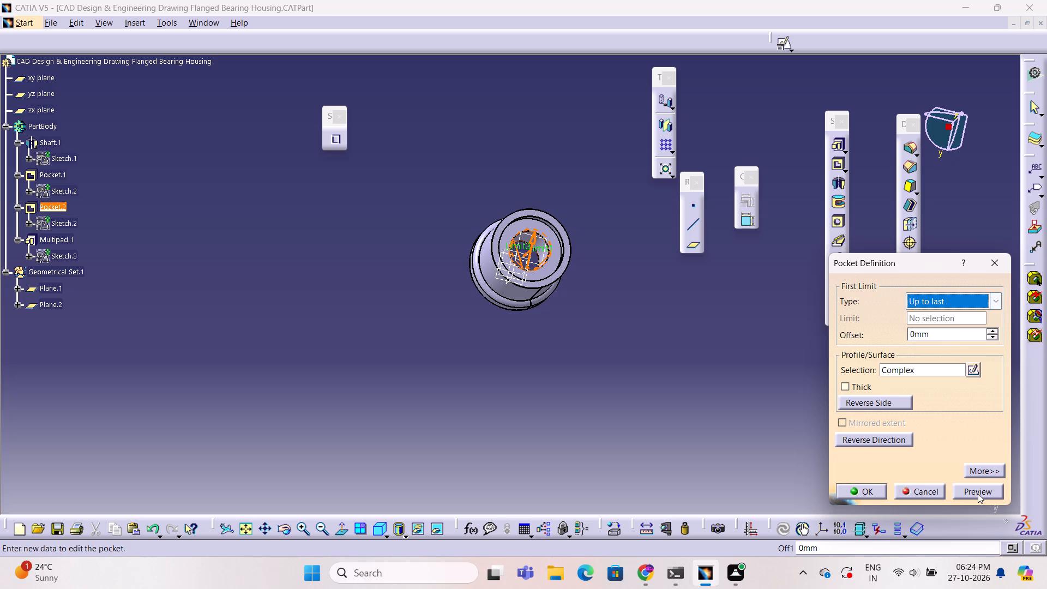
click(978, 494)
click(876, 495)
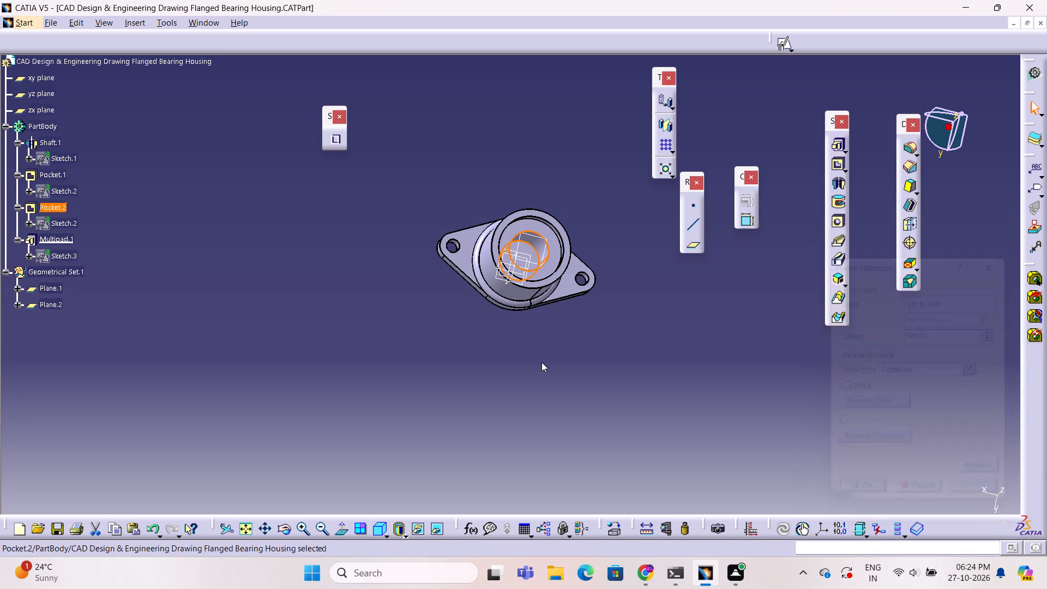
click(541, 362)
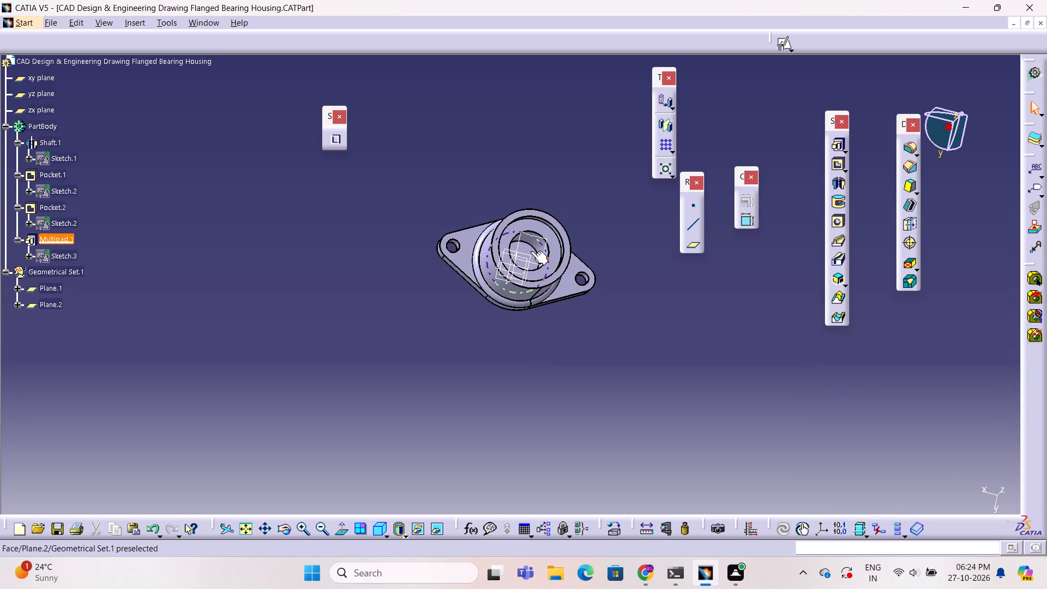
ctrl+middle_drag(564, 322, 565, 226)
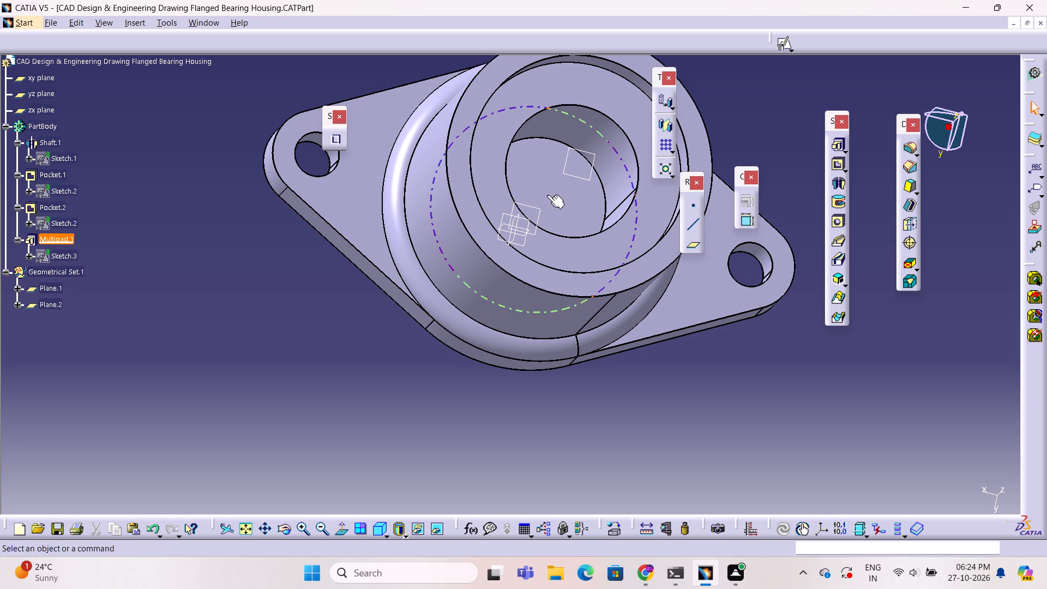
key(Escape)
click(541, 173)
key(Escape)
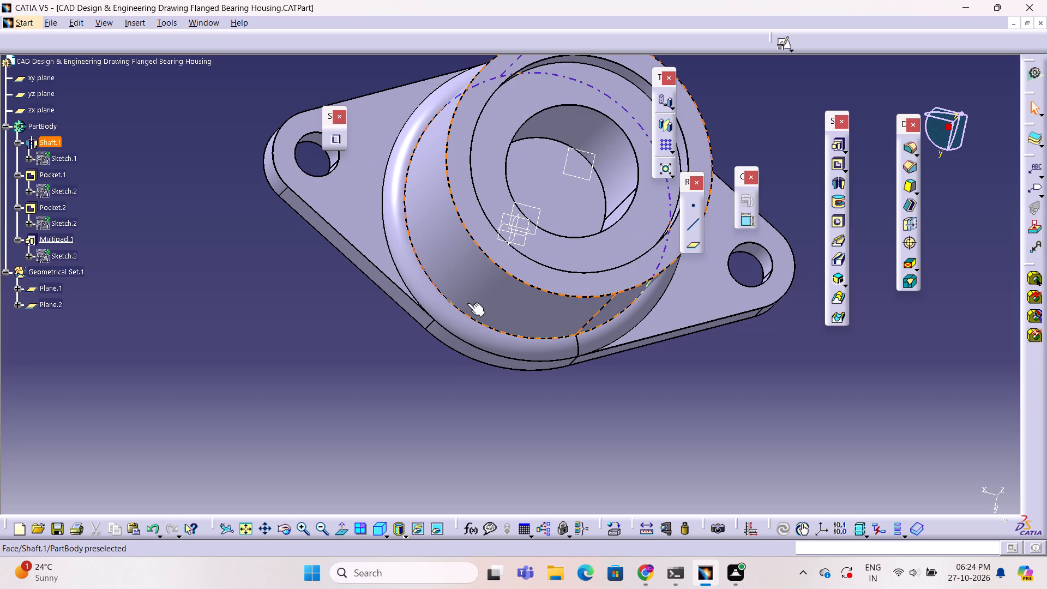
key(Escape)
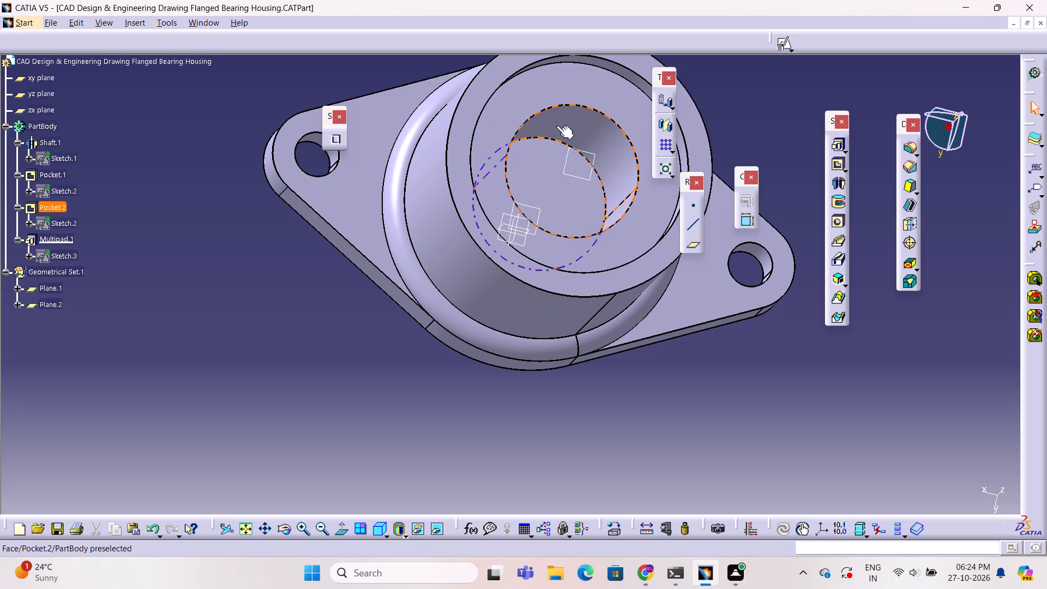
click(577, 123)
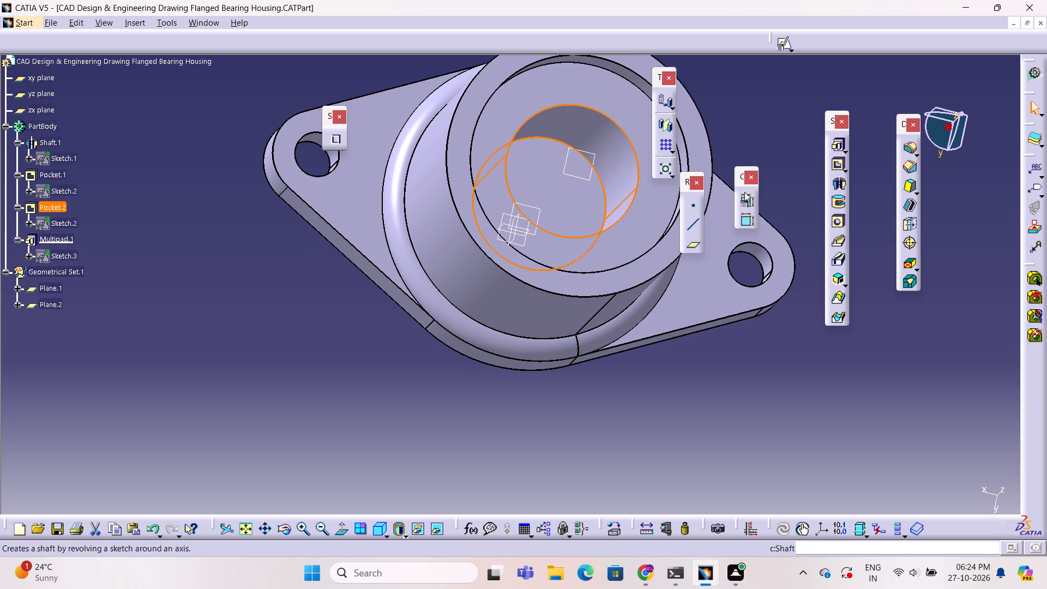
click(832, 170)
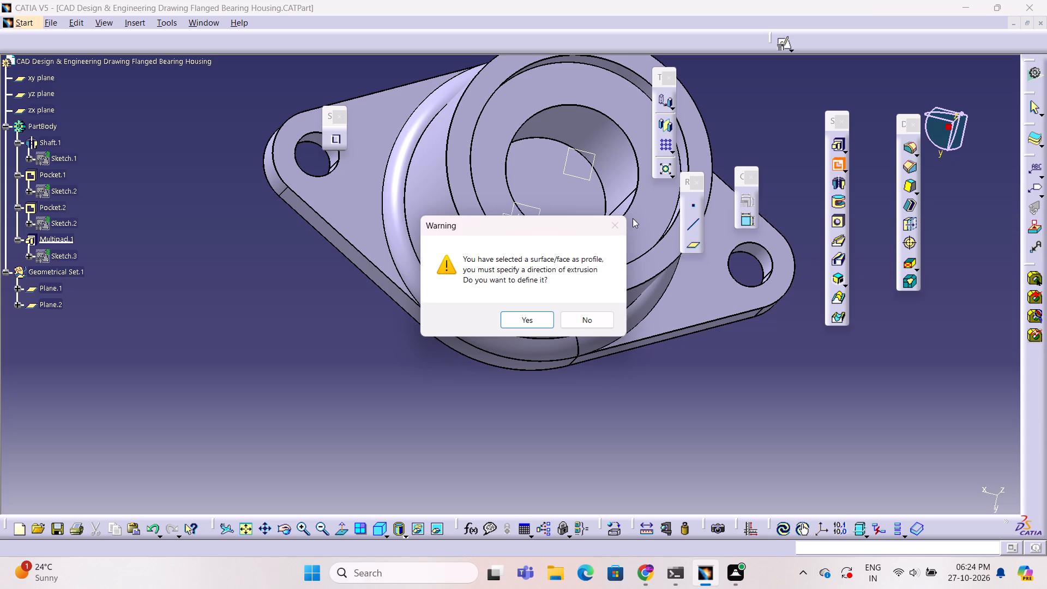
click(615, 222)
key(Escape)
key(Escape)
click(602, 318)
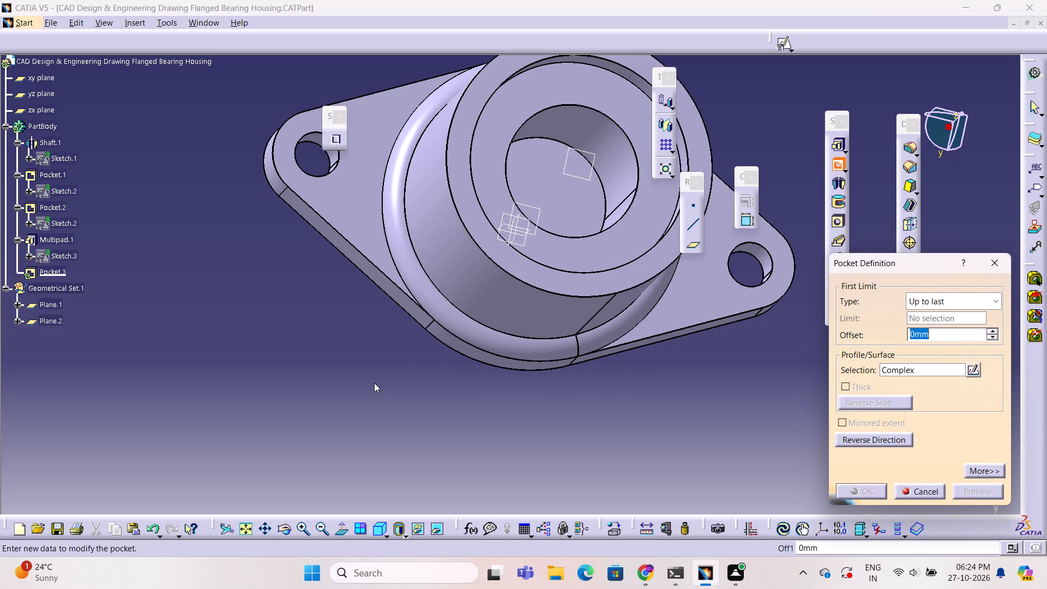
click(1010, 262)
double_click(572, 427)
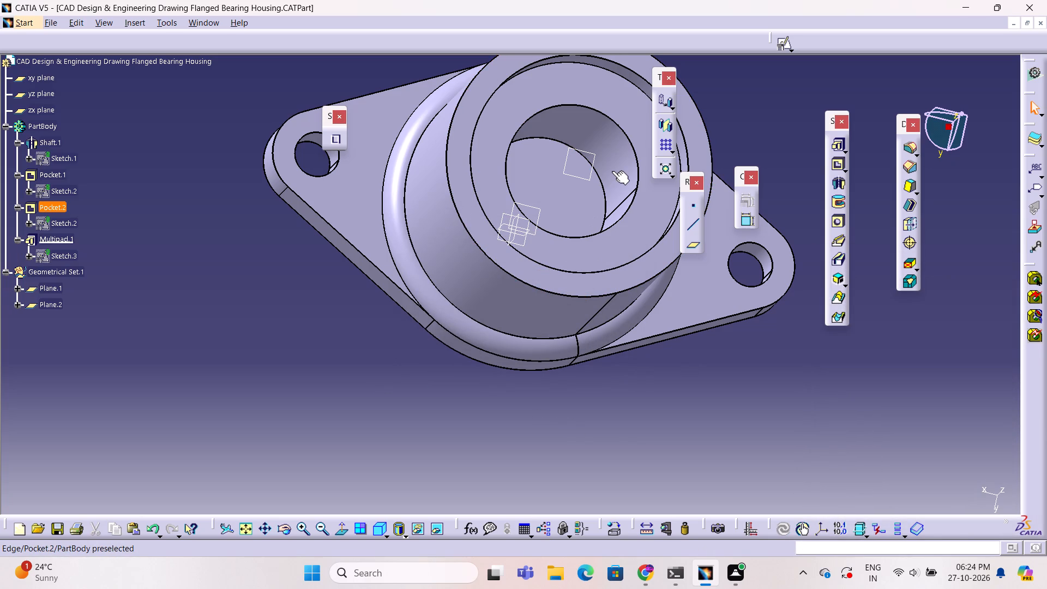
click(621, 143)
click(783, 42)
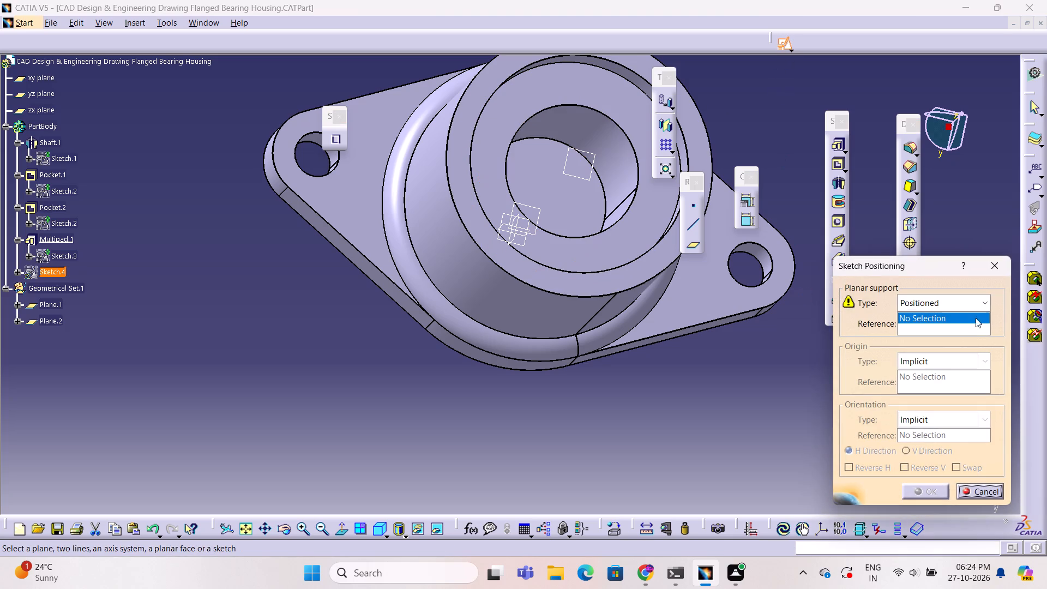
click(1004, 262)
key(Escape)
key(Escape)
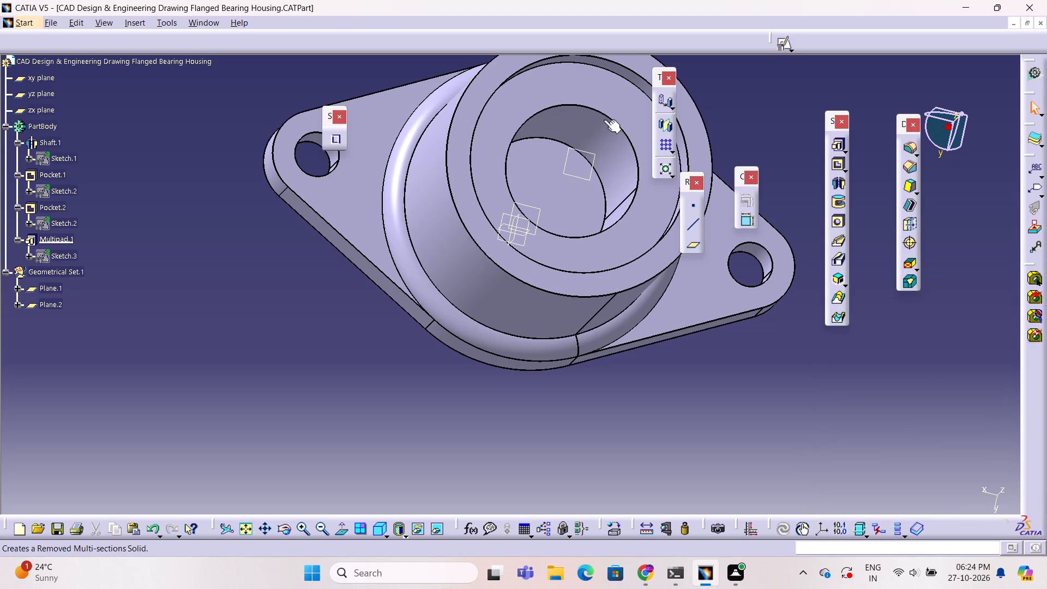
Create a positioned sketch on the counterbore floor, Pocket.1/Face.1, and project the inner bore's circular edge into it.
click(598, 95)
click(781, 45)
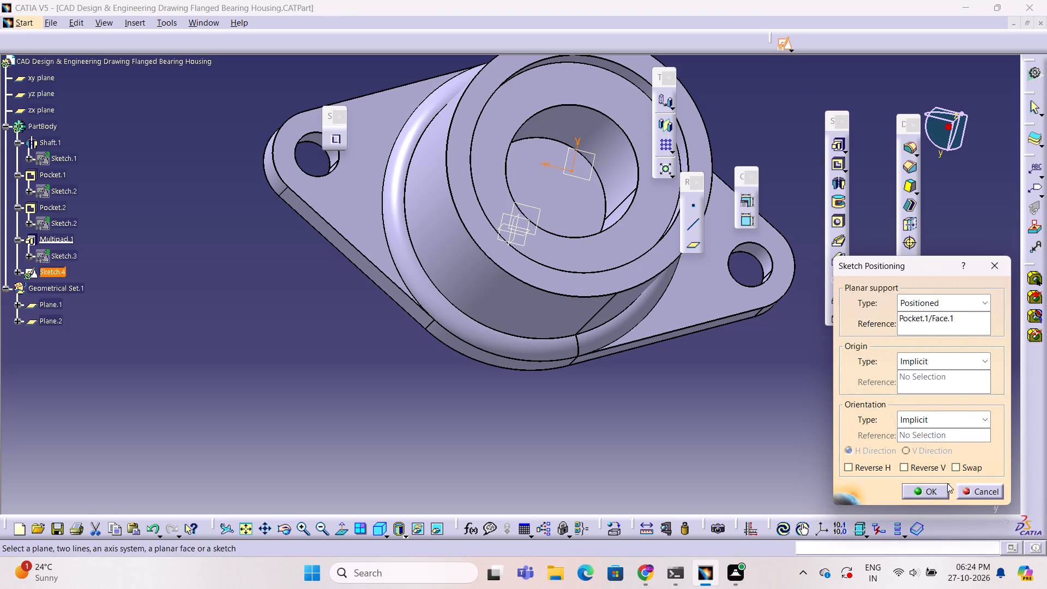
click(930, 494)
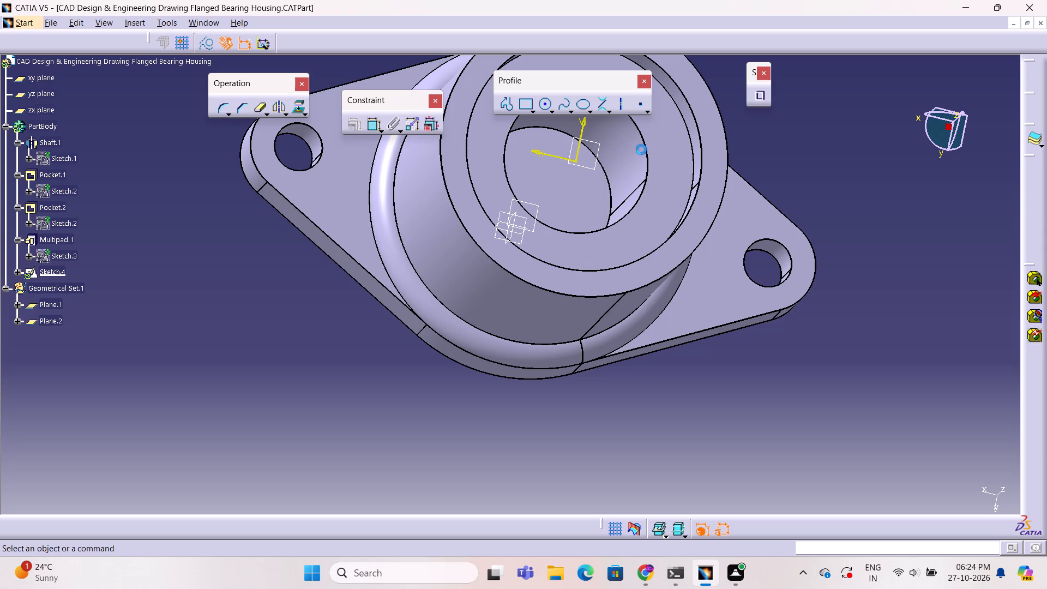
click(640, 151)
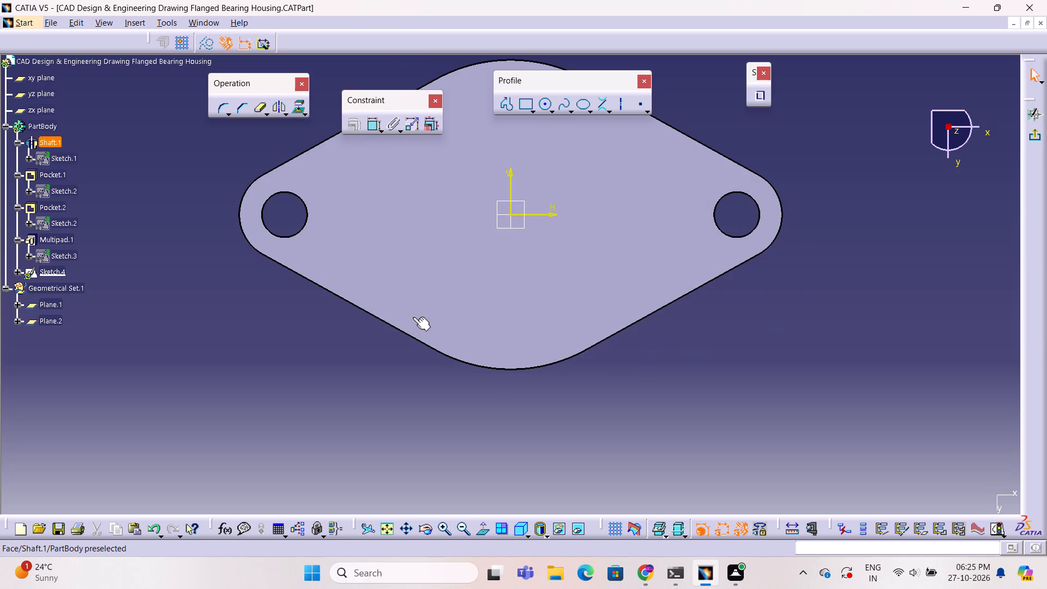
click(484, 534)
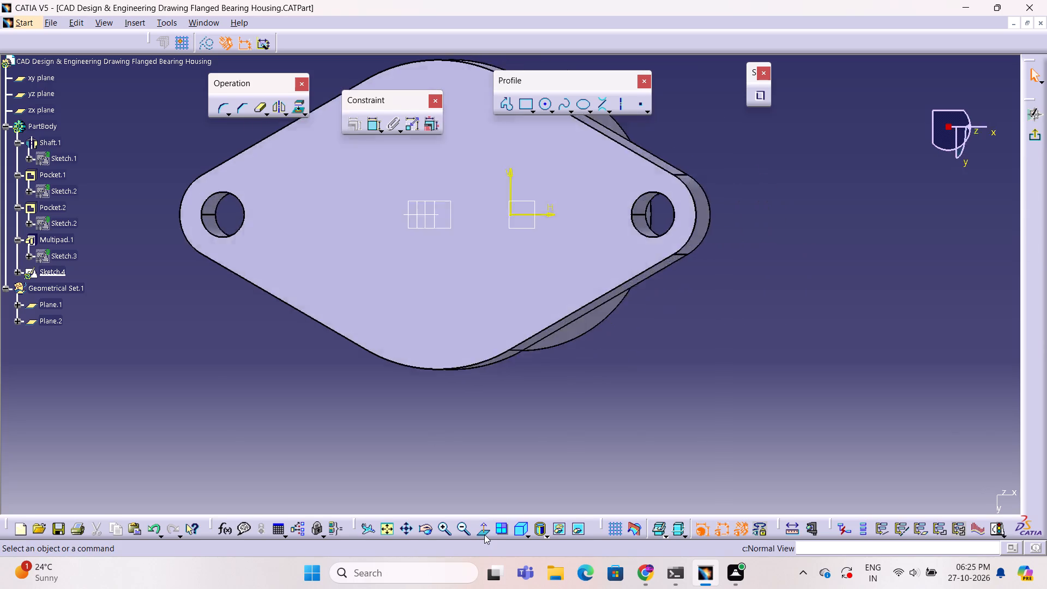
click(551, 159)
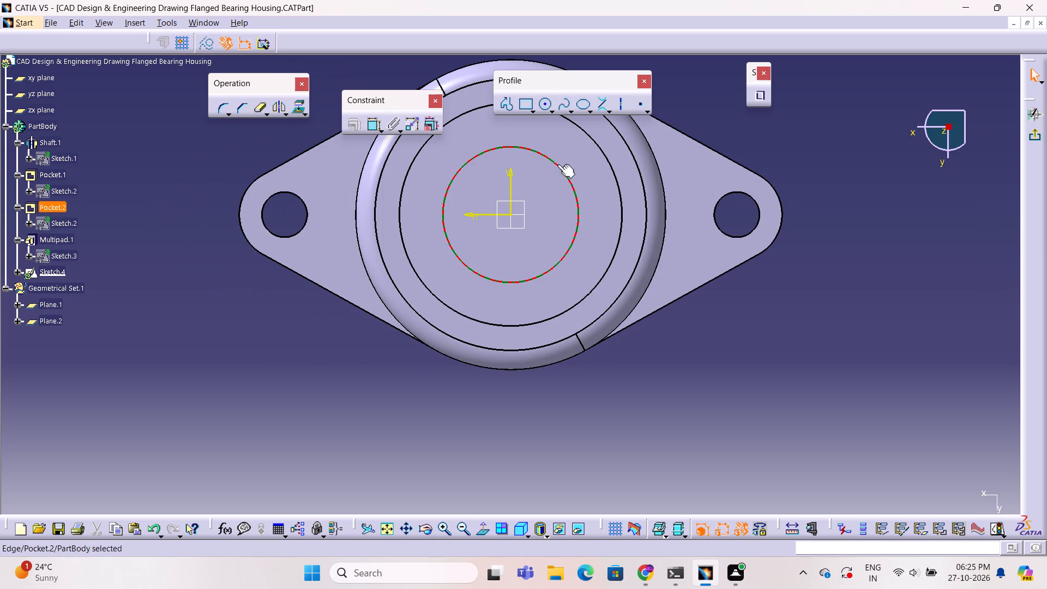
click(298, 111)
click(935, 490)
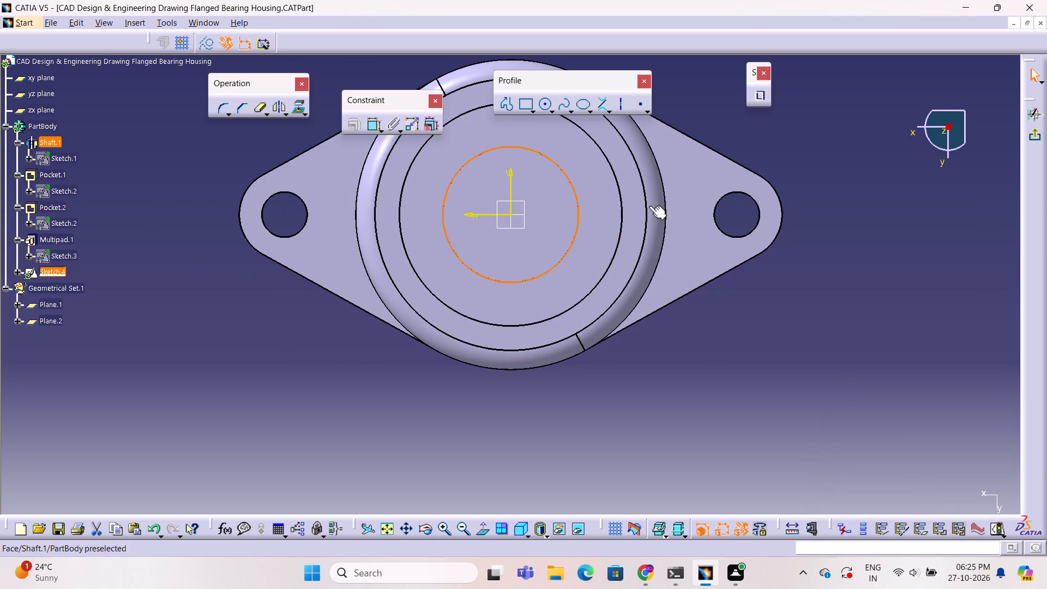
click(1038, 141)
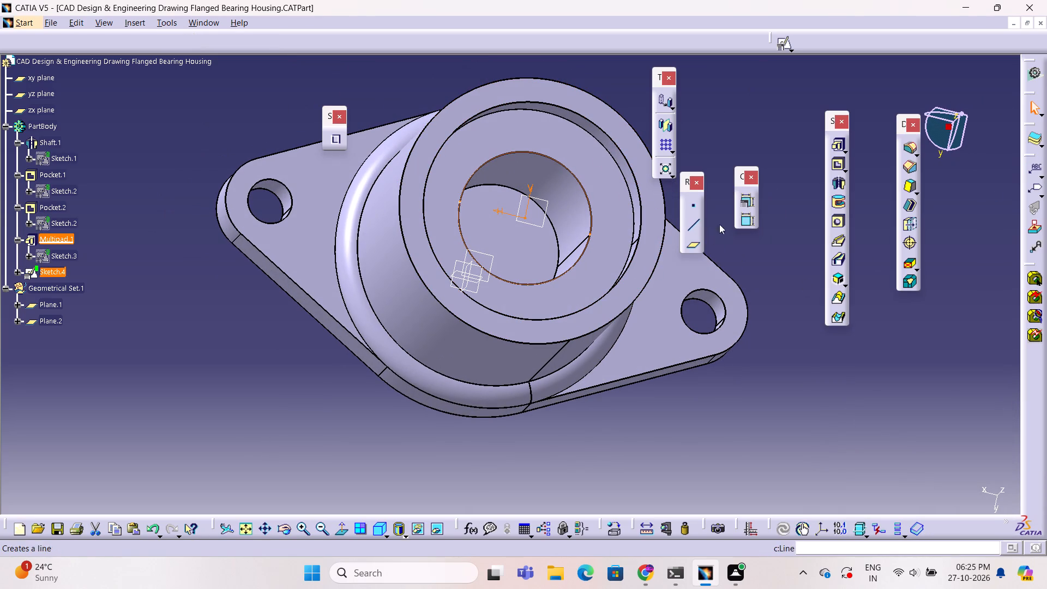
Pocket the projected bore circle, Sketch.4, with the limit Up to last and a 0 mm offset, previewing it first.
click(837, 158)
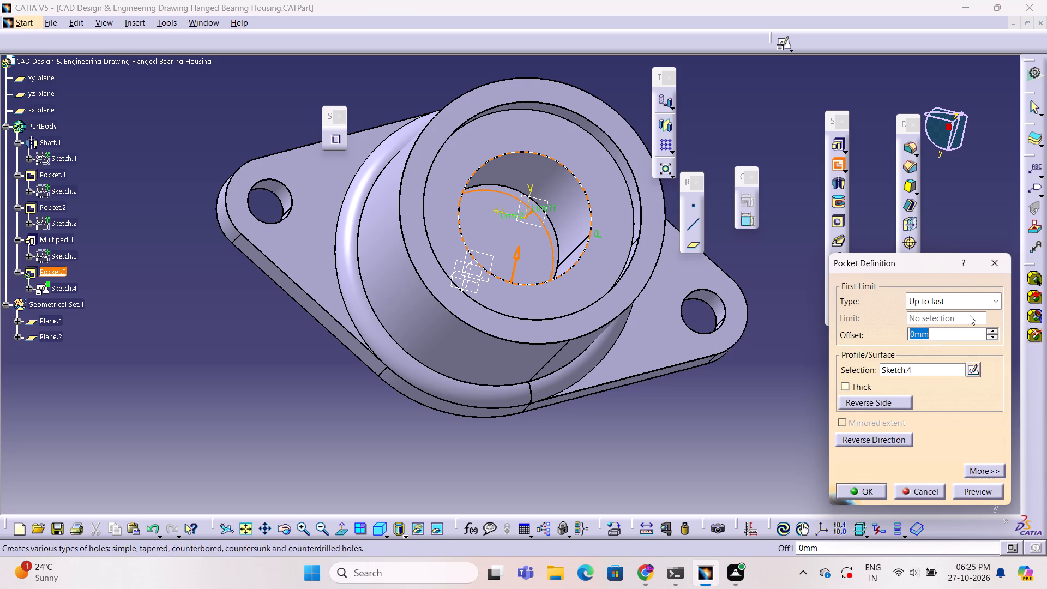
click(985, 490)
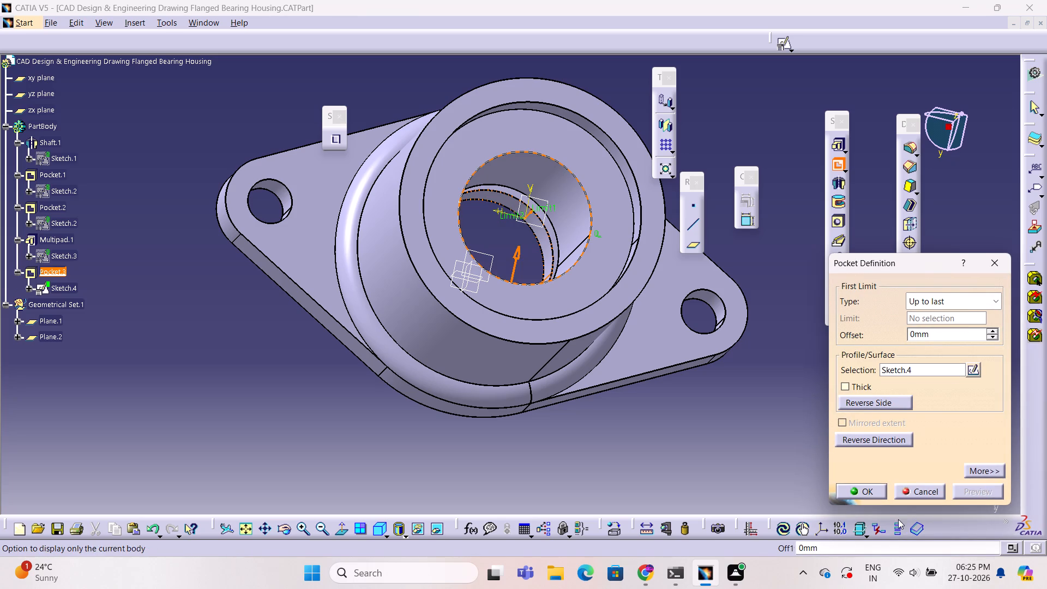
click(875, 491)
click(743, 448)
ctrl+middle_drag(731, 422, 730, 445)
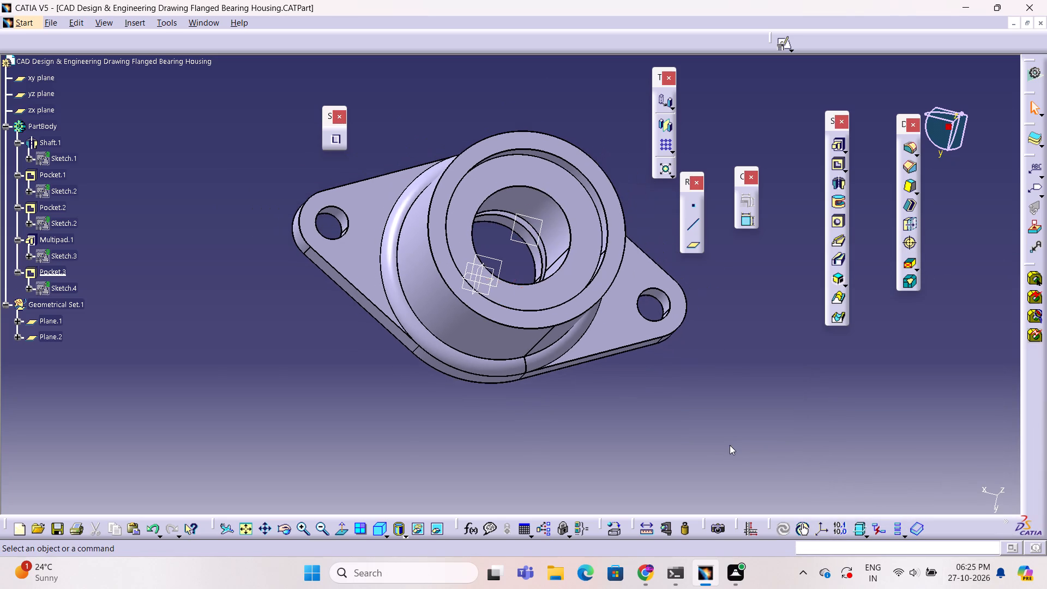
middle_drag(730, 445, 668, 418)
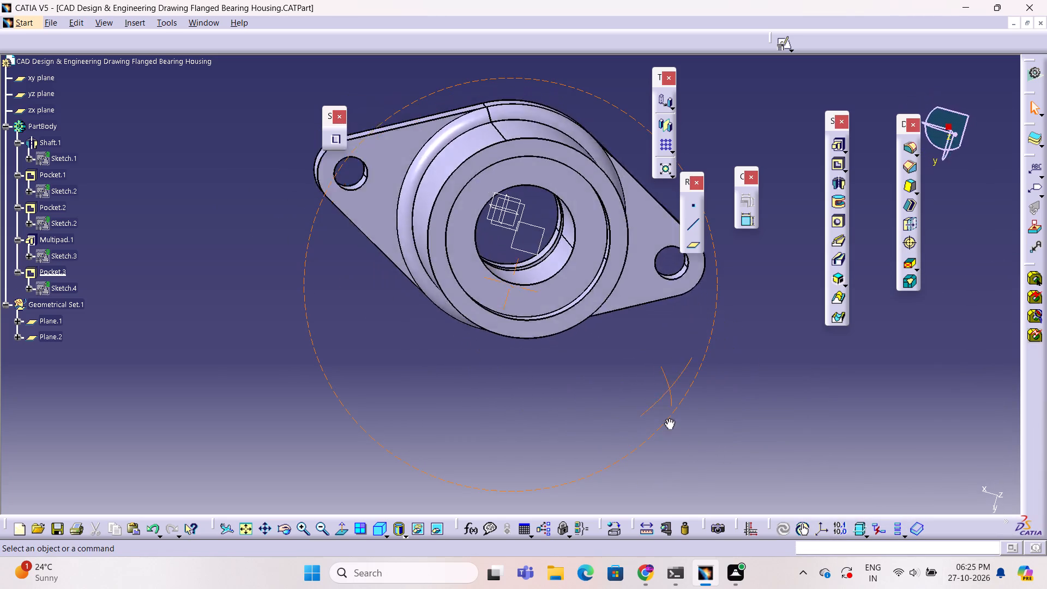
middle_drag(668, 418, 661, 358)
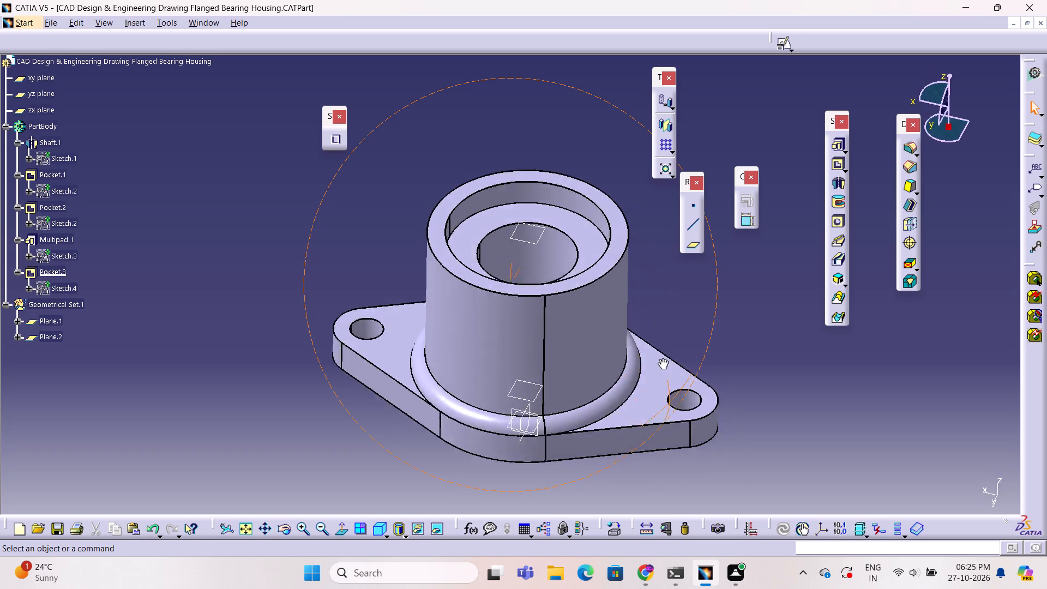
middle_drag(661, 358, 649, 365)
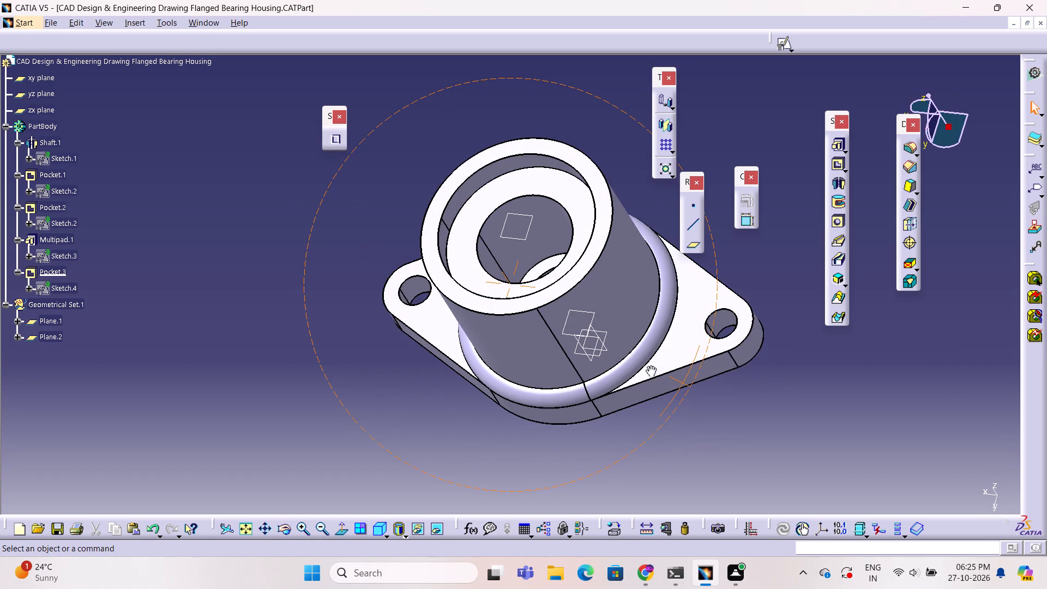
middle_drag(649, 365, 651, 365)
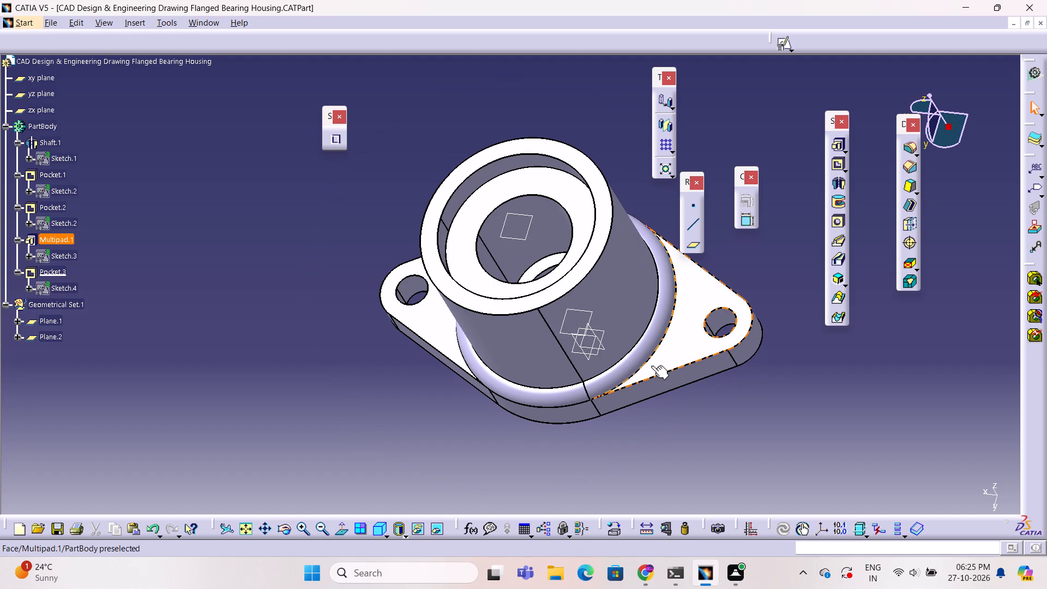
Create a positioned sketch on the zx plane of the housing.
ctrl+middle_drag(324, 371, 324, 381)
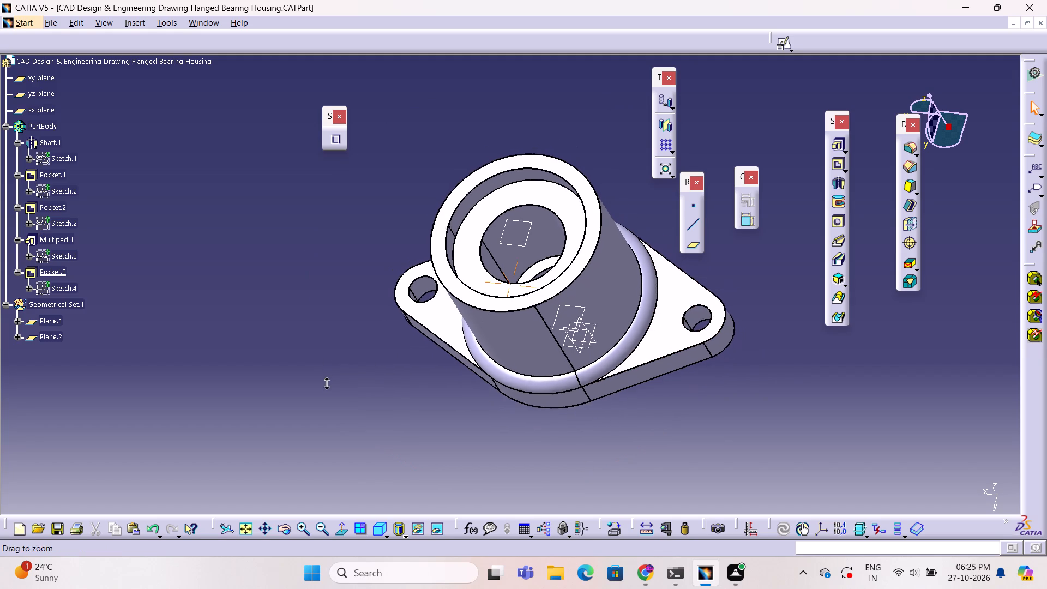
ctrl+middle_drag(324, 381, 324, 382)
middle_drag(371, 491, 394, 425)
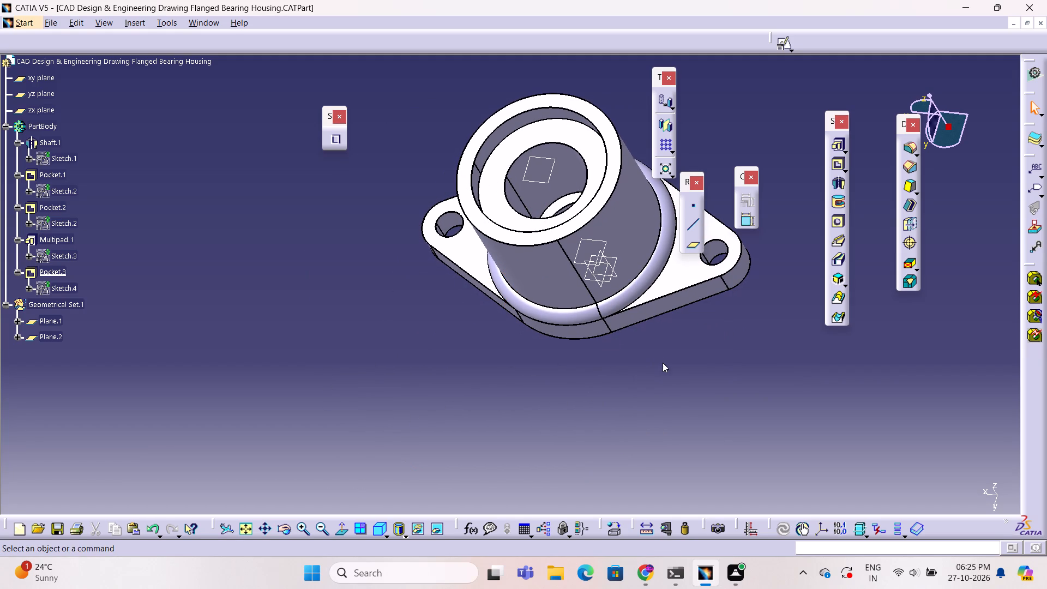
click(377, 529)
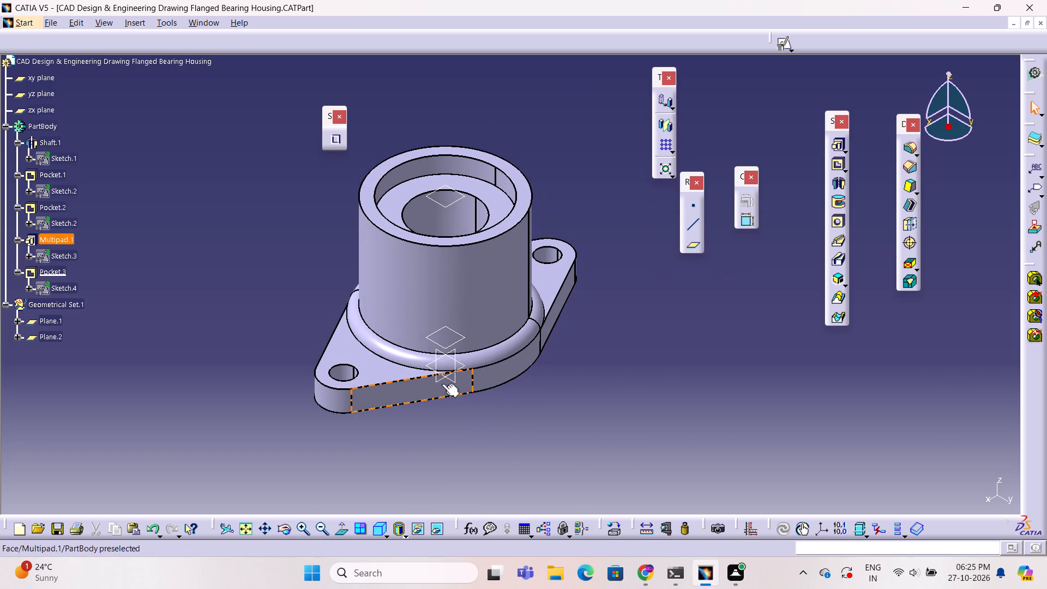
click(454, 351)
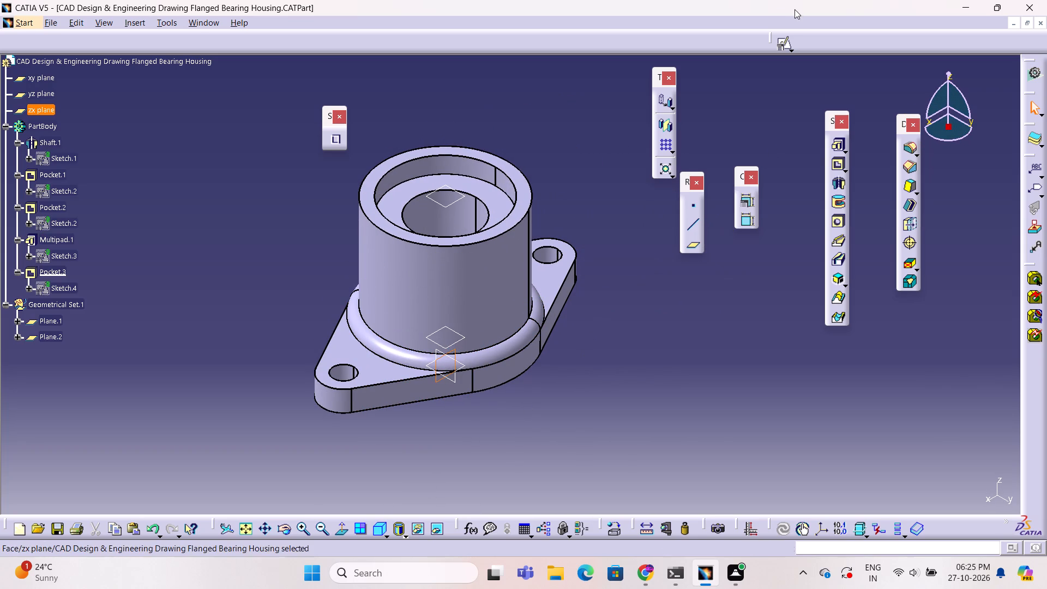
click(785, 38)
click(928, 494)
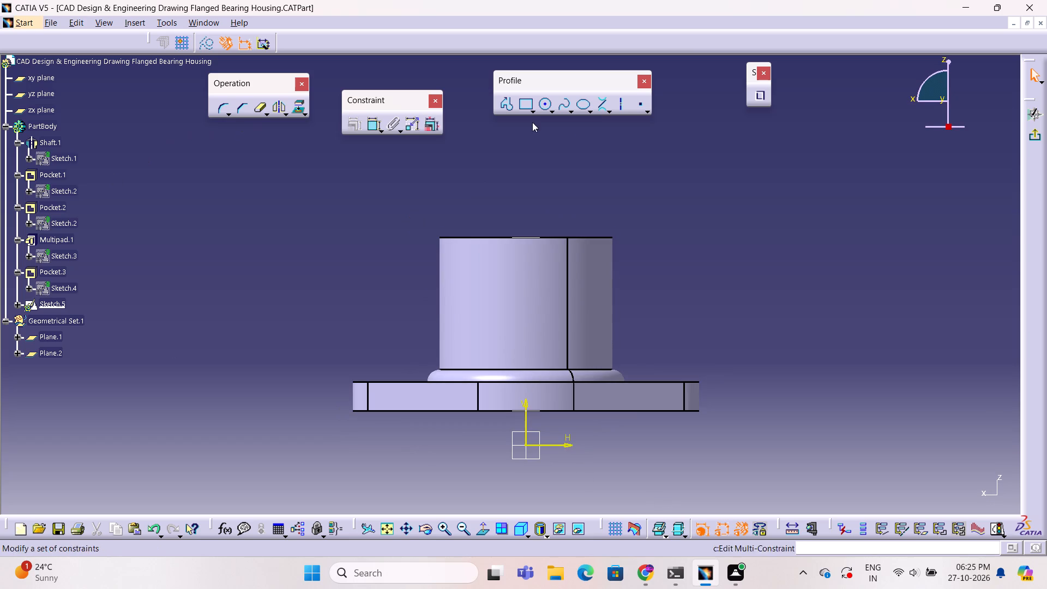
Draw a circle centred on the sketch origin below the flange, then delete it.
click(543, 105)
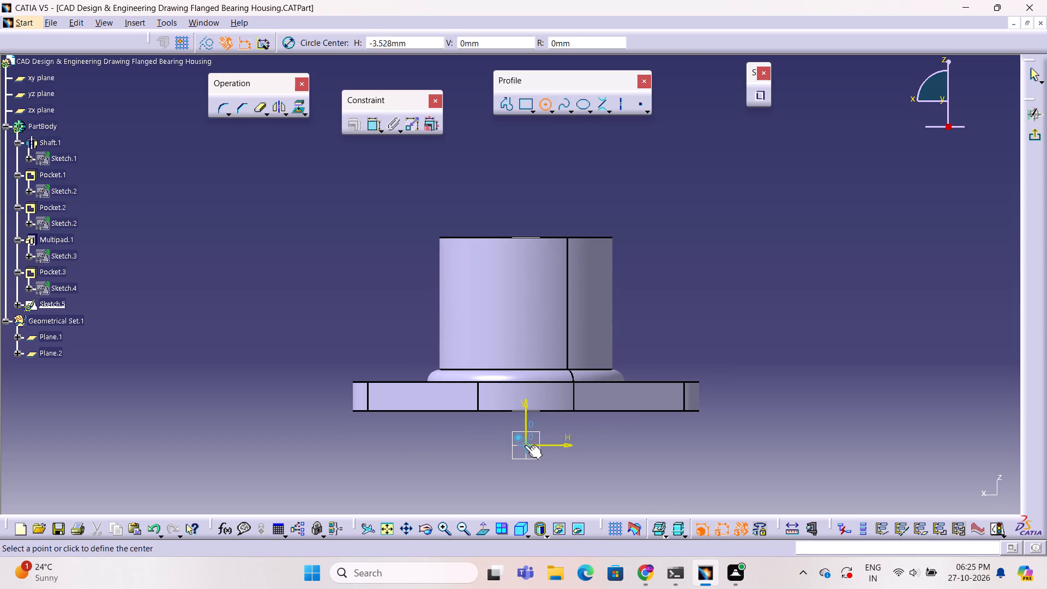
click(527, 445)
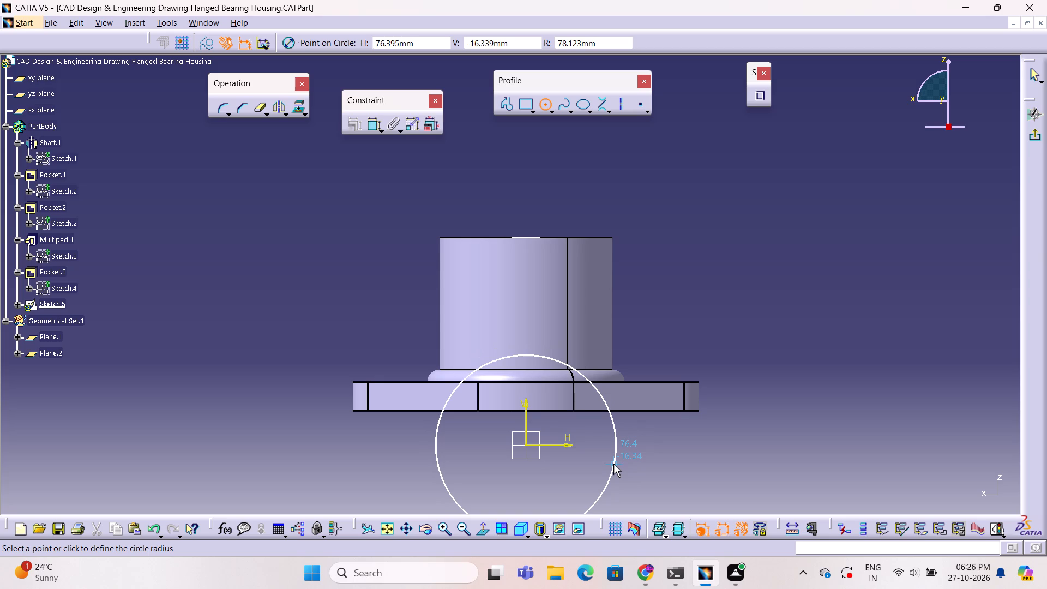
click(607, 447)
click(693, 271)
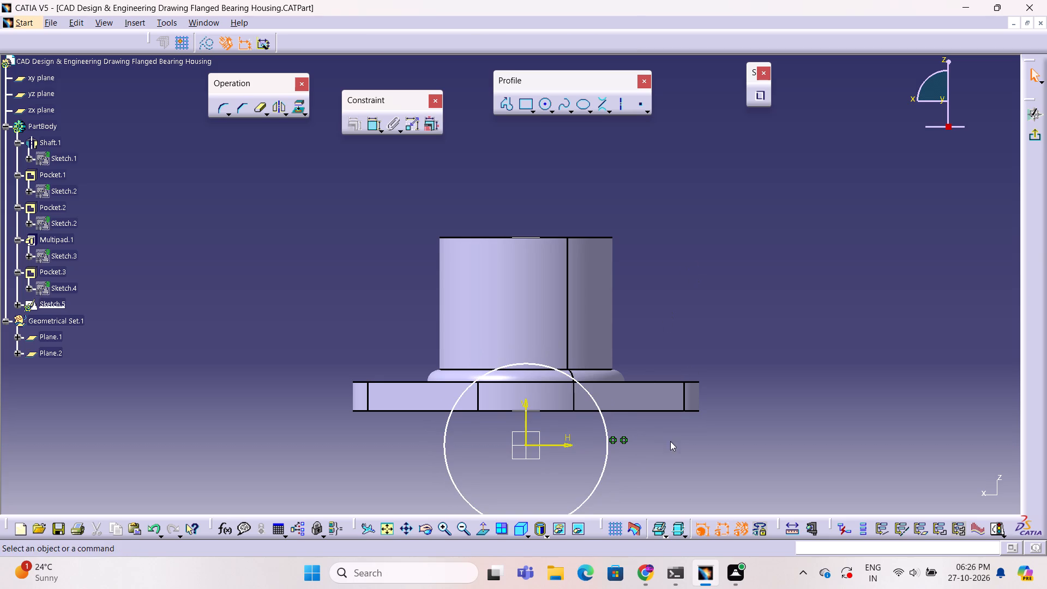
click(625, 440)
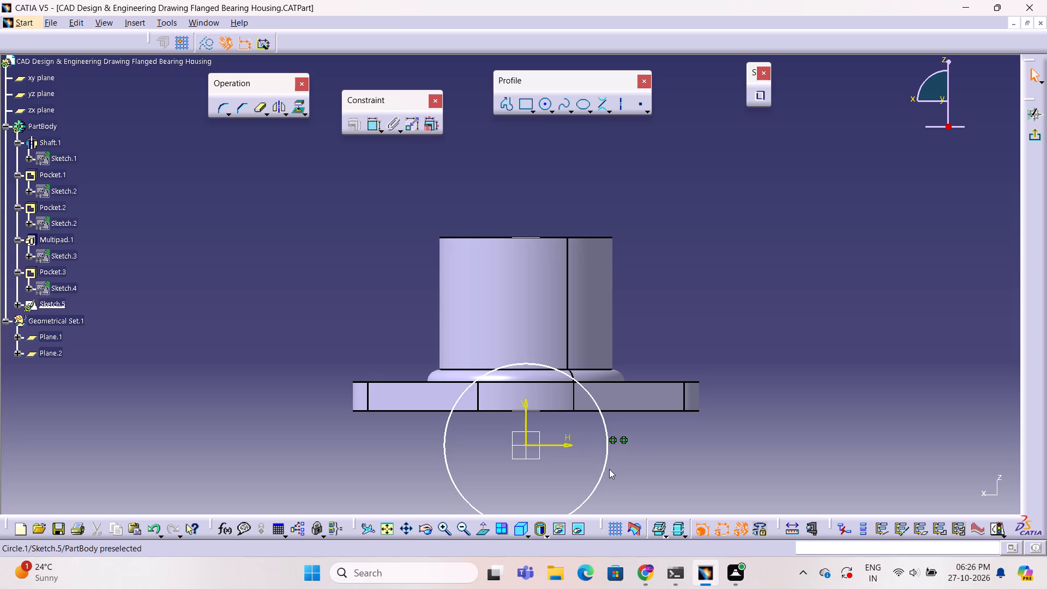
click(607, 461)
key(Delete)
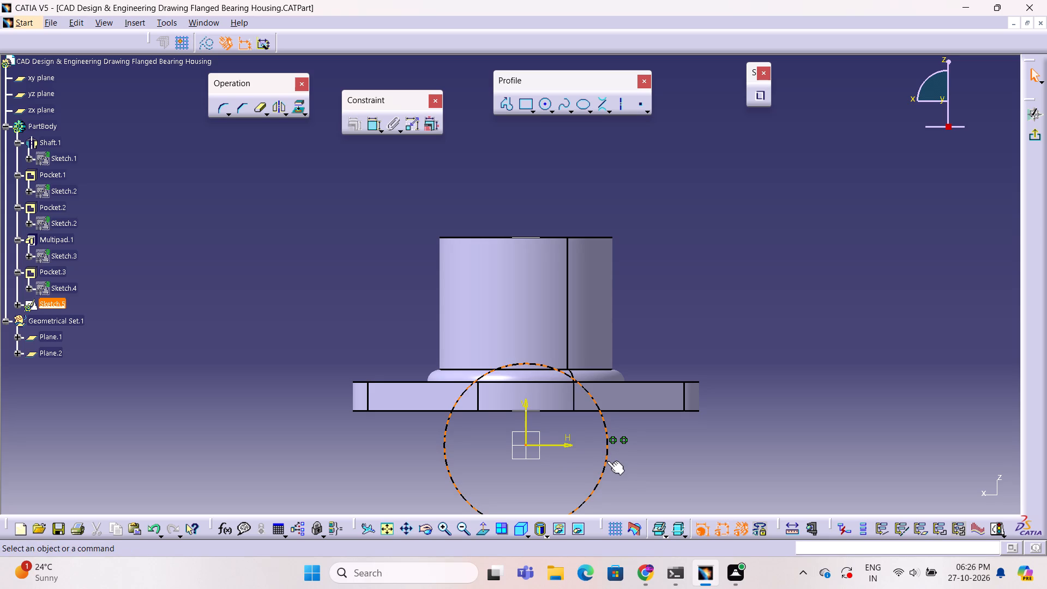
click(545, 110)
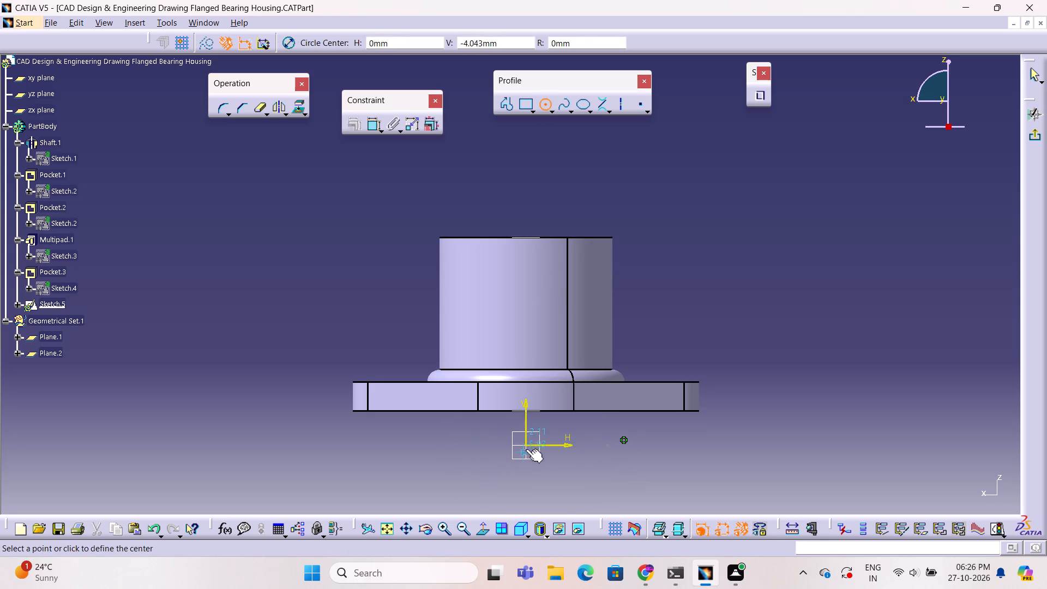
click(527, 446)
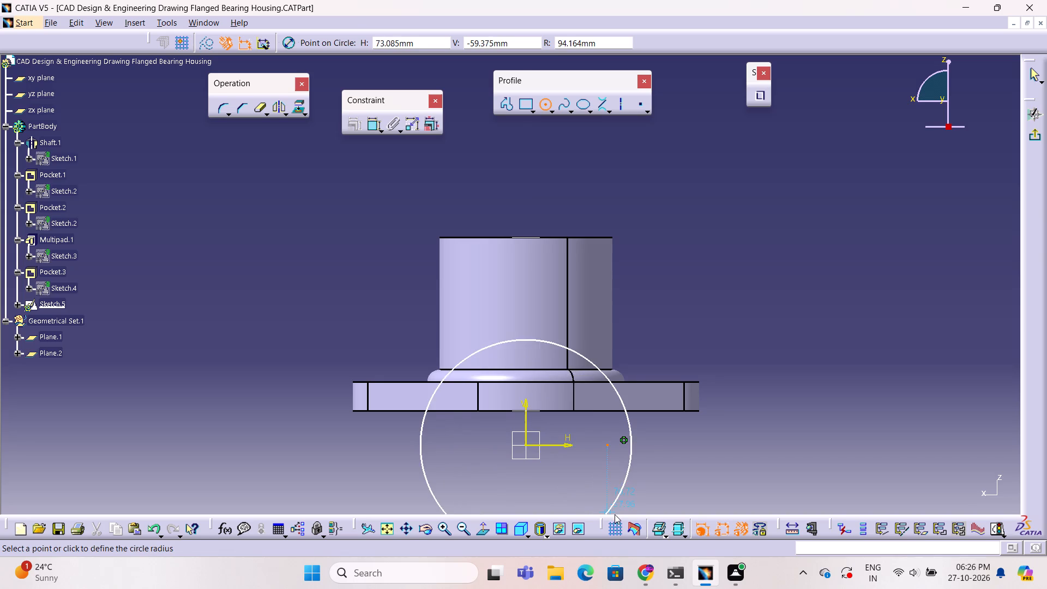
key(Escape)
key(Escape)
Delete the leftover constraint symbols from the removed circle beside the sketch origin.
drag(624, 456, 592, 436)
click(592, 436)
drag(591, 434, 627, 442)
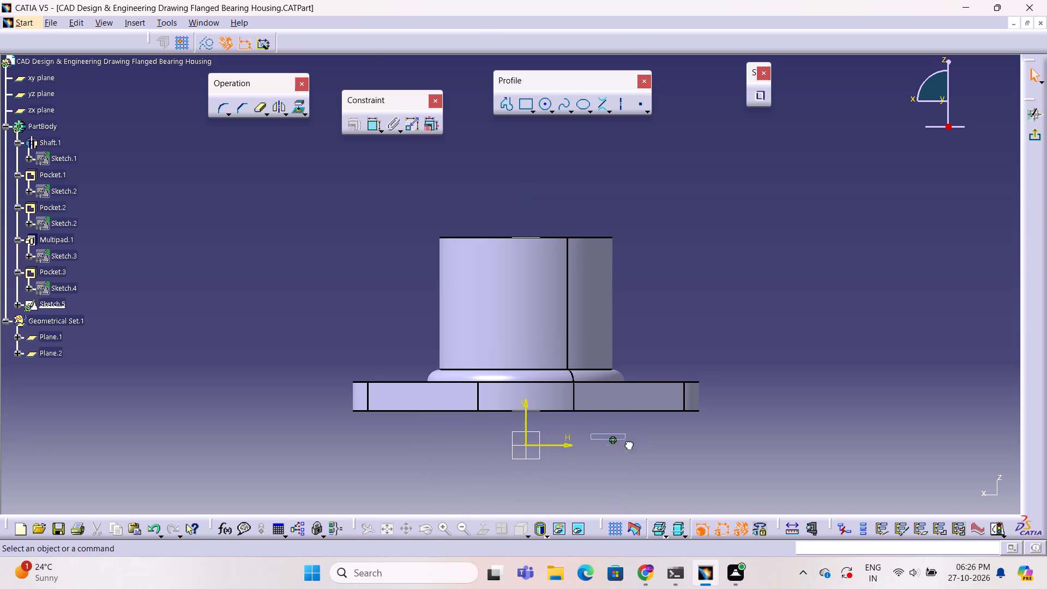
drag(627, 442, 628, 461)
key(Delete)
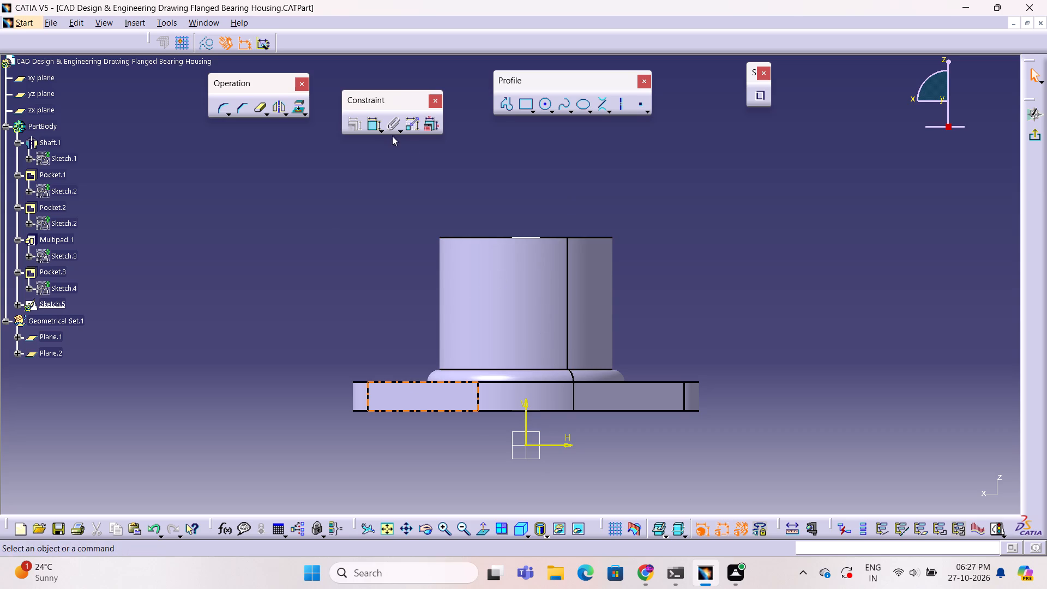
Sketch a circle centred on the sketch origin with a radius of about 85 mm.
click(544, 105)
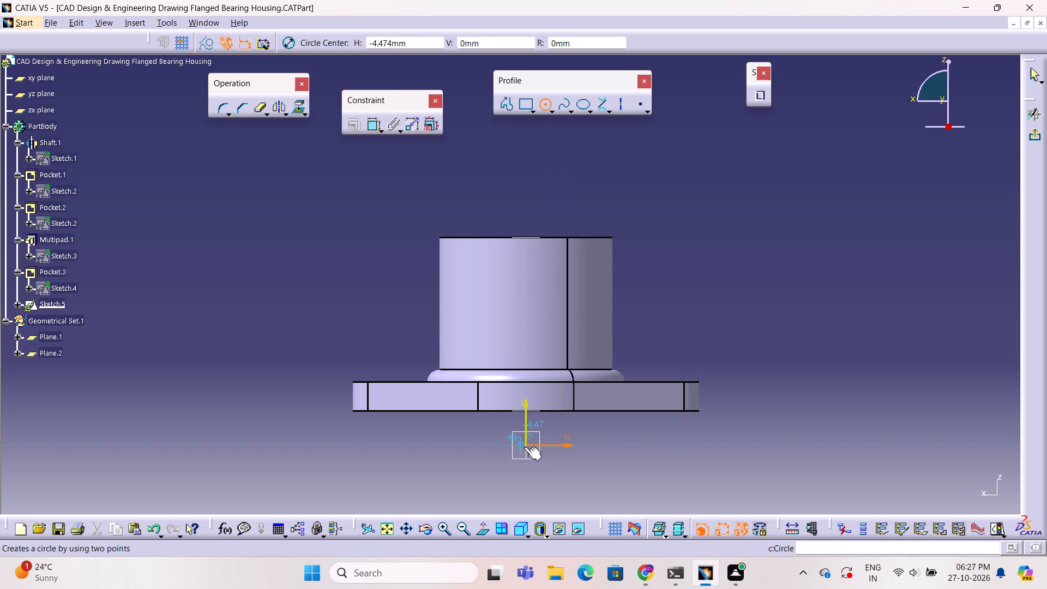
click(528, 447)
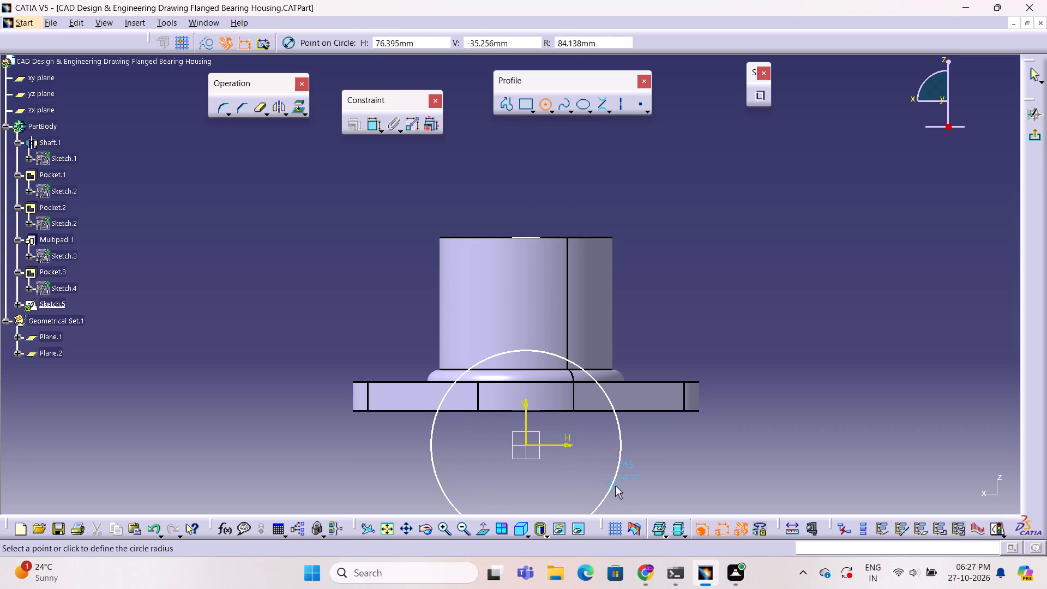
click(615, 486)
click(828, 287)
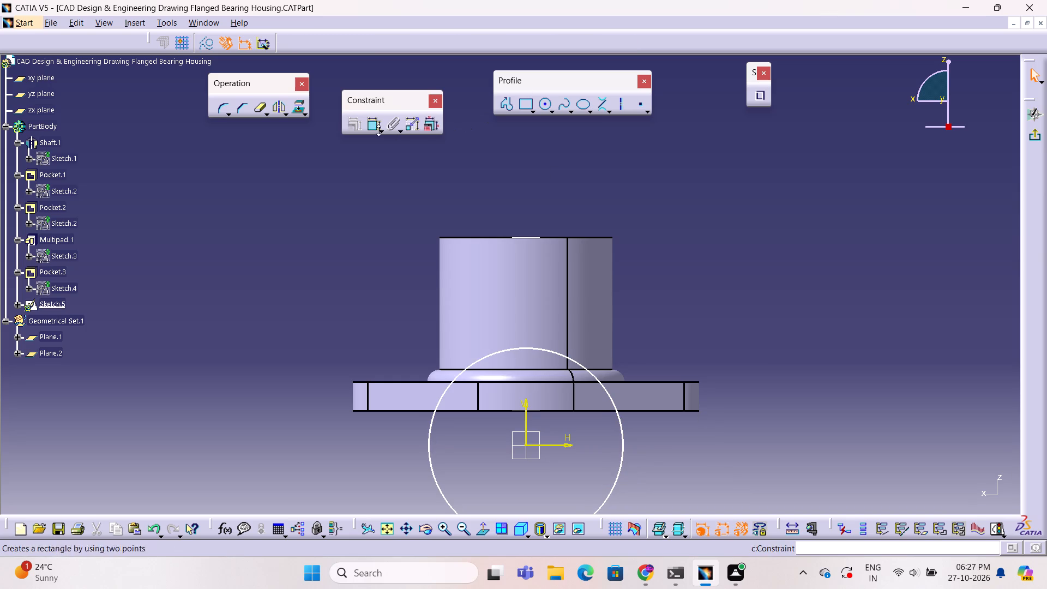
Add a dimensional constraint to the new circle centred on the sketch origin.
click(375, 128)
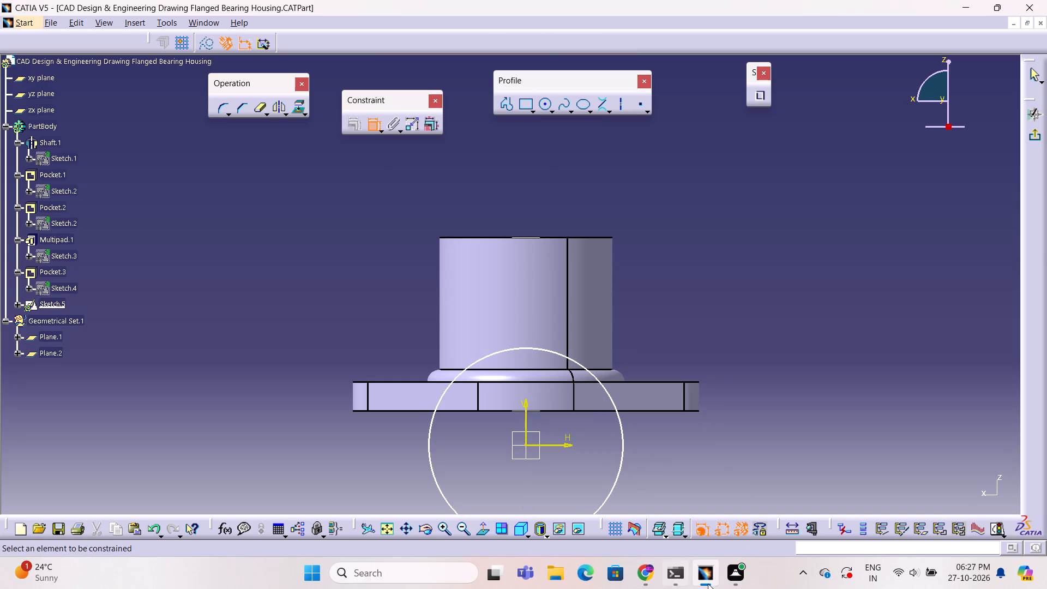
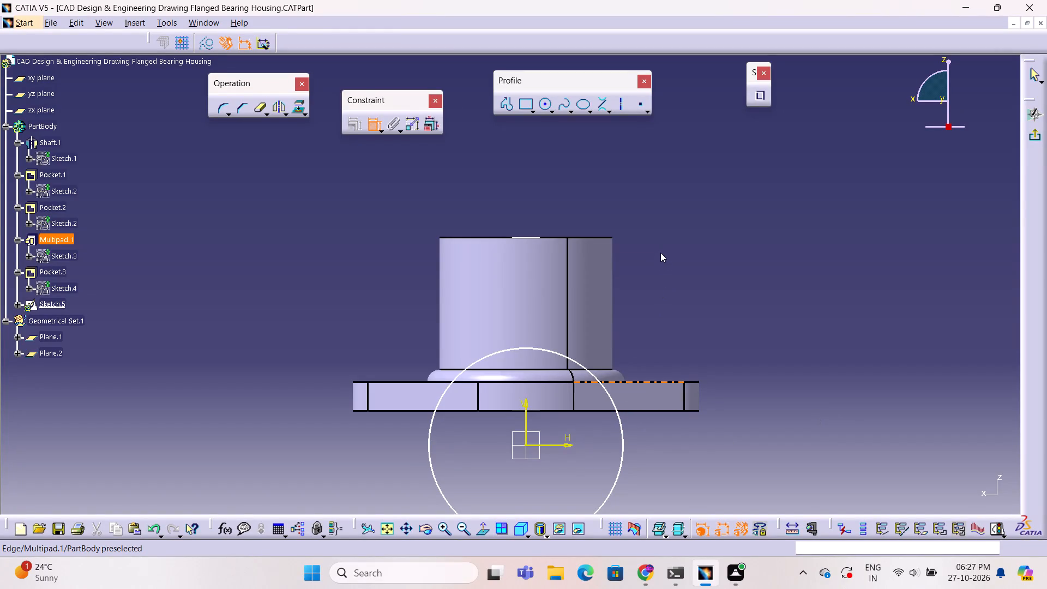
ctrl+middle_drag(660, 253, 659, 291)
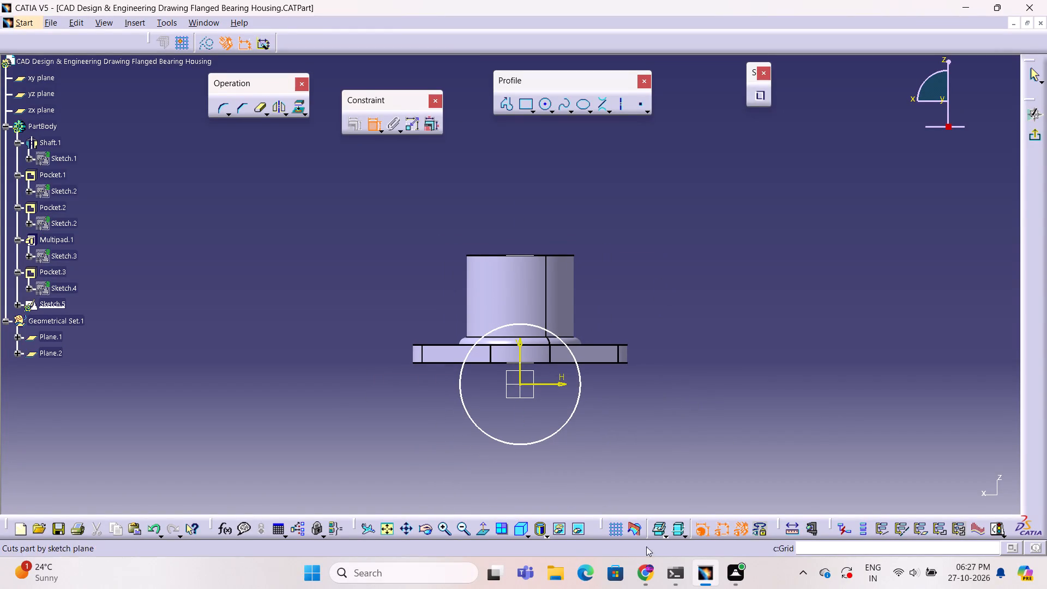
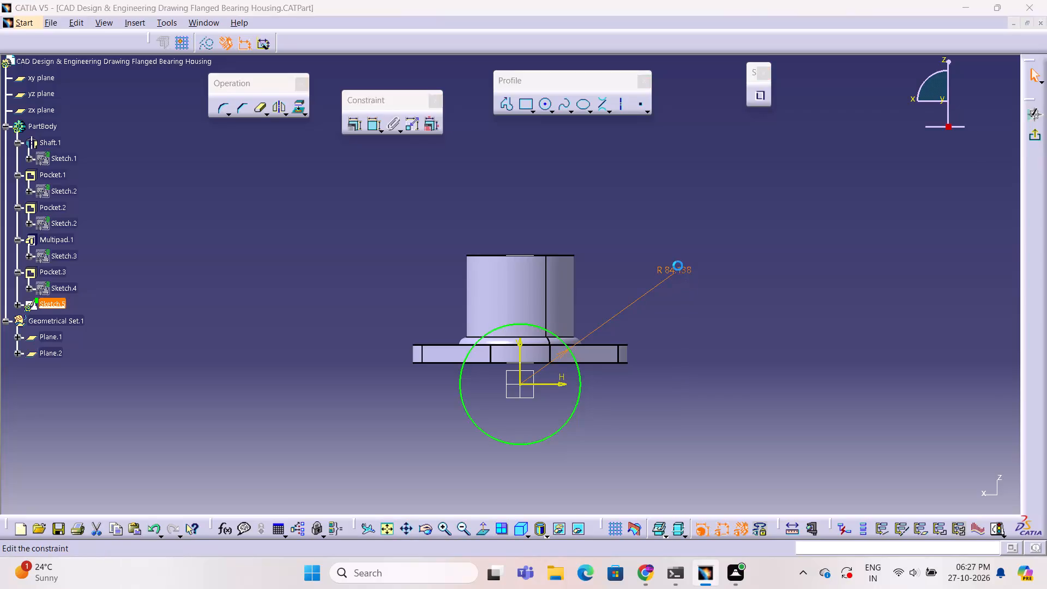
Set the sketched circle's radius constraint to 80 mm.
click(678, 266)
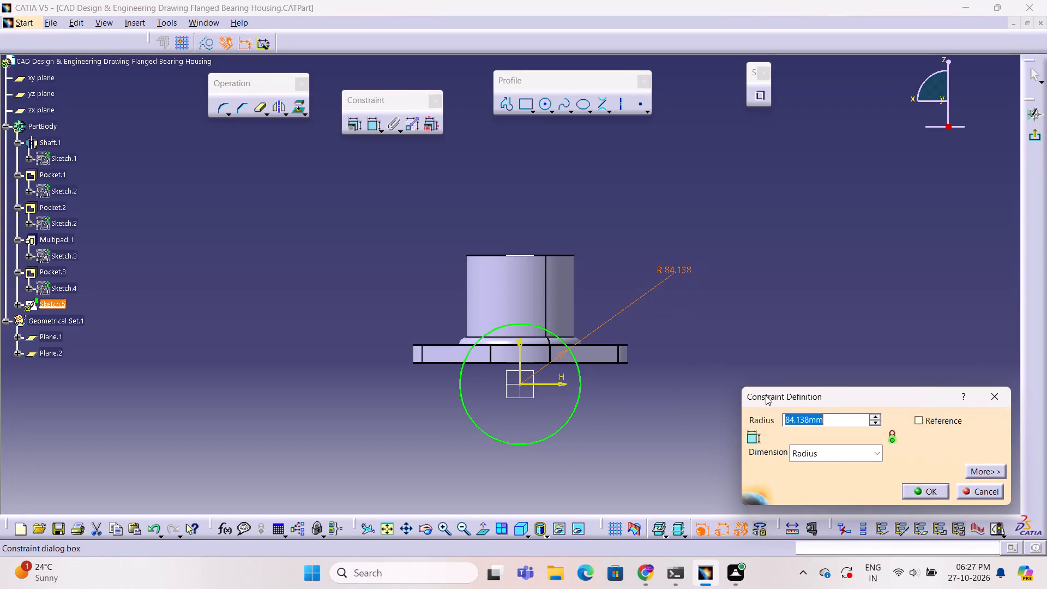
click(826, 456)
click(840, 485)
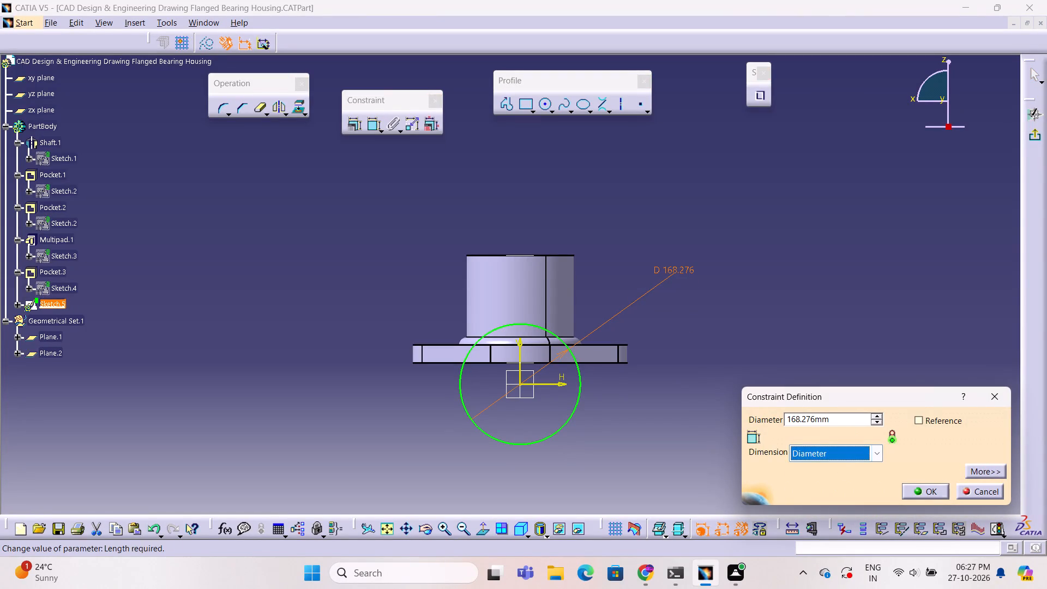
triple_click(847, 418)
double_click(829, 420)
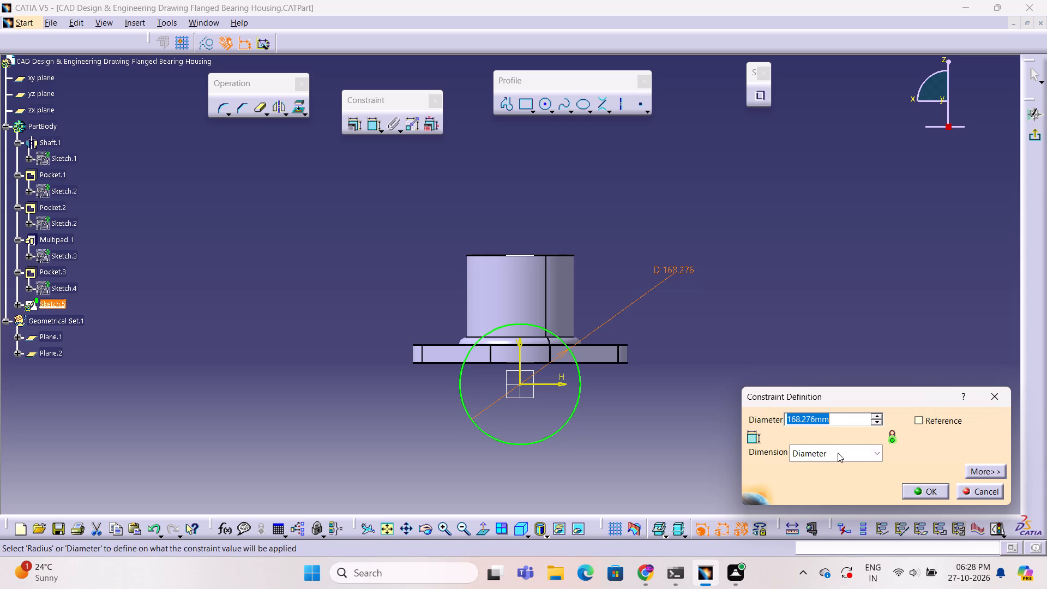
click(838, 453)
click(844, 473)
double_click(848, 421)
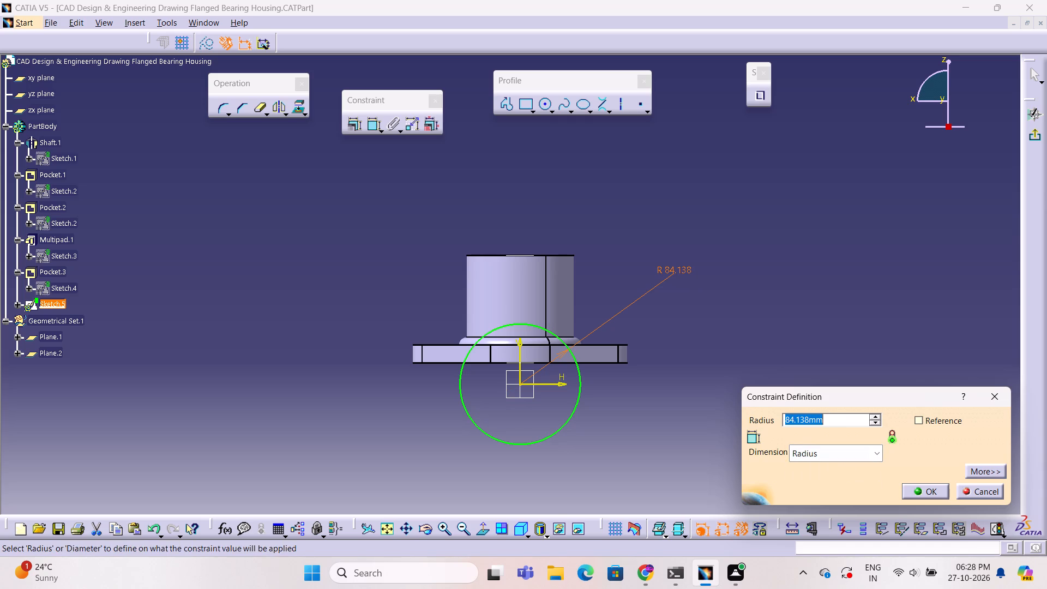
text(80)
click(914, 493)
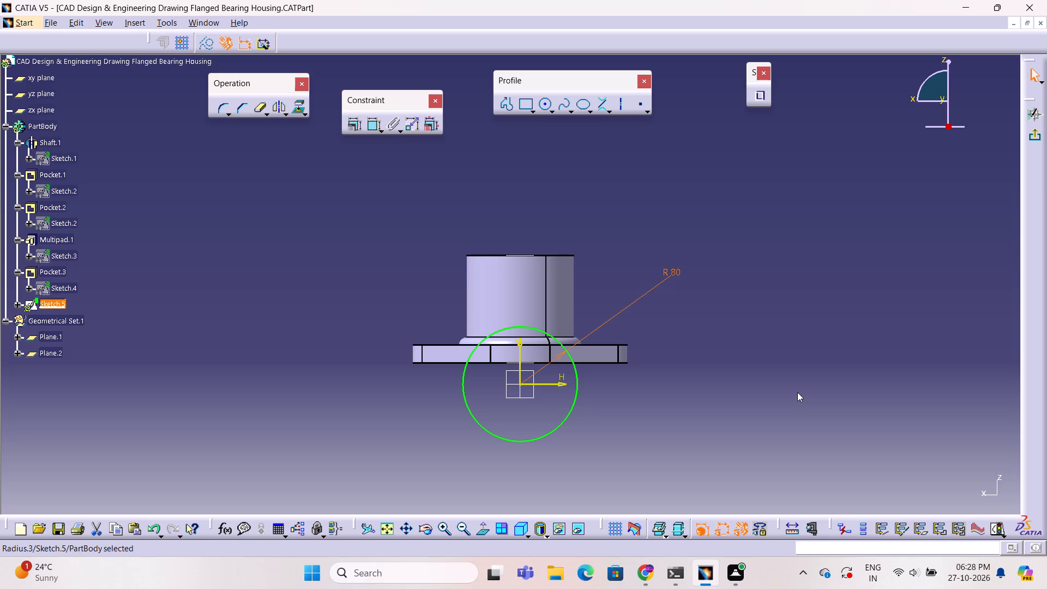
Draw two construction lines from the sketch origin to the circle, one horizontal and one vertical, each about 80 mm long.
ctrl+middle_drag(604, 386, 607, 351)
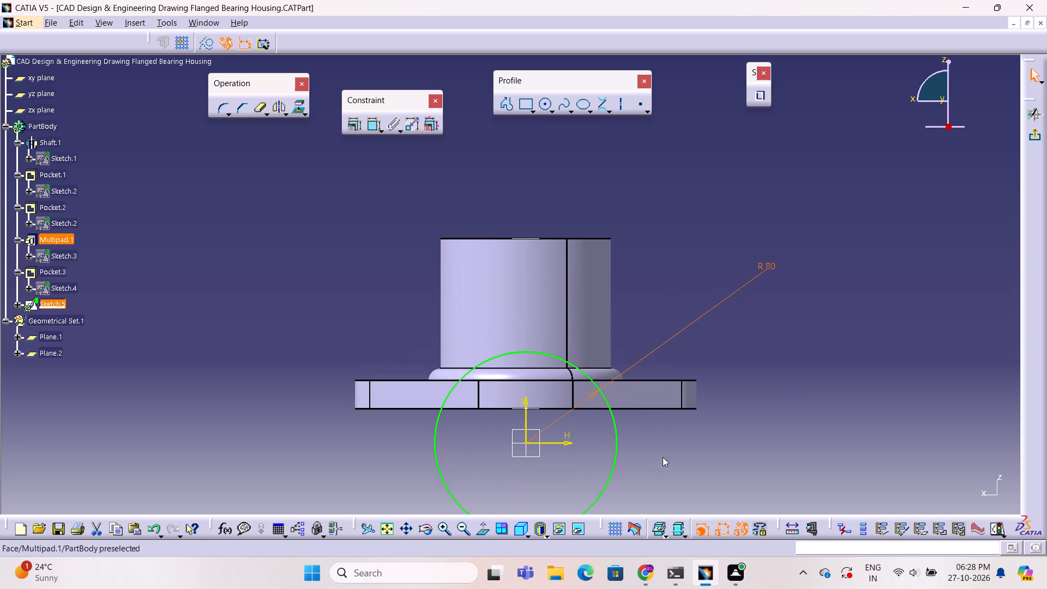
ctrl+middle_click(663, 457)
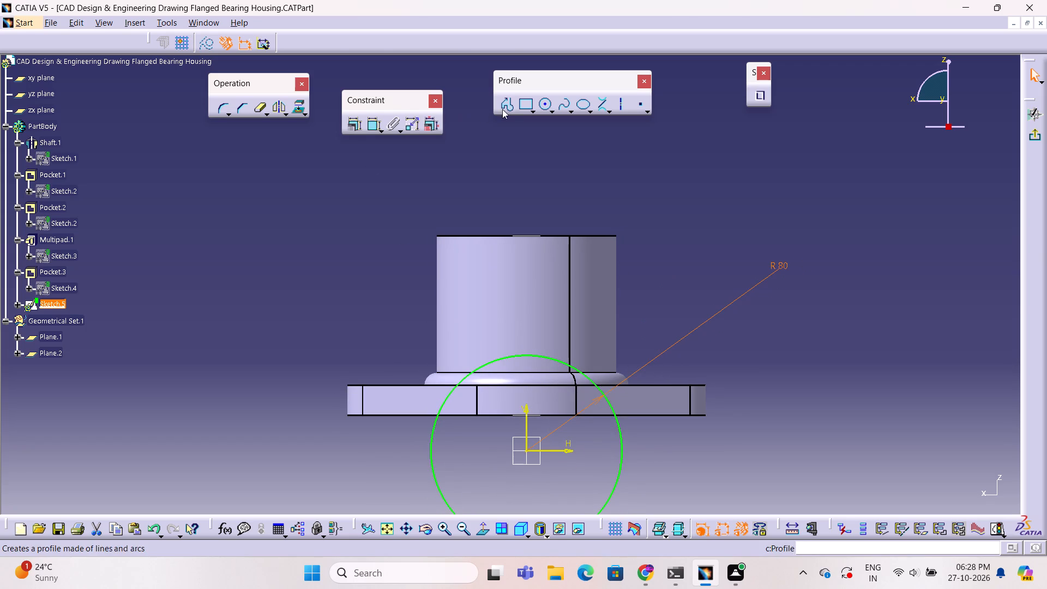
click(504, 105)
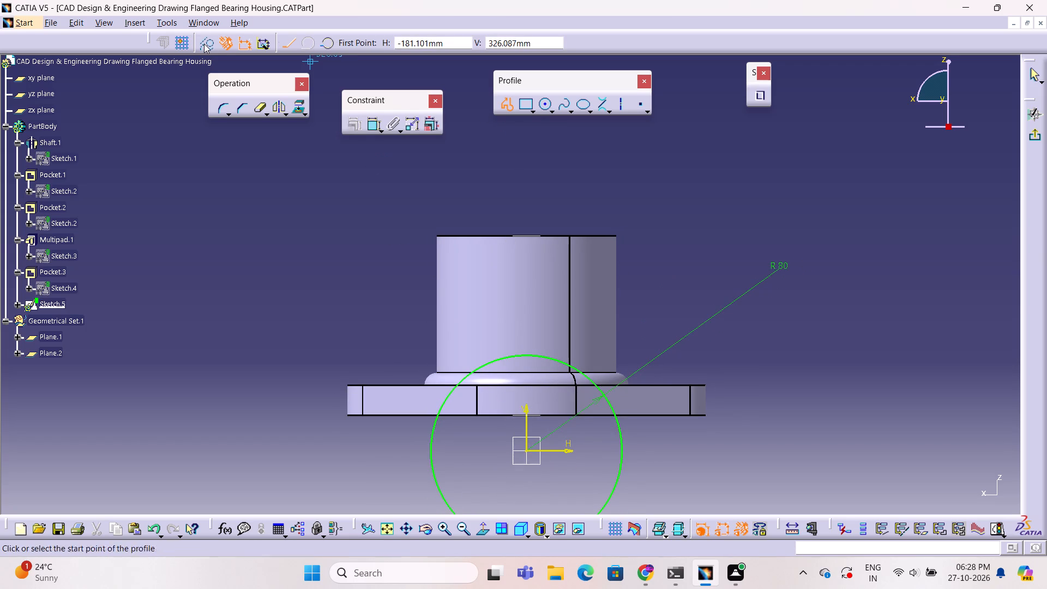
click(204, 44)
double_click(529, 449)
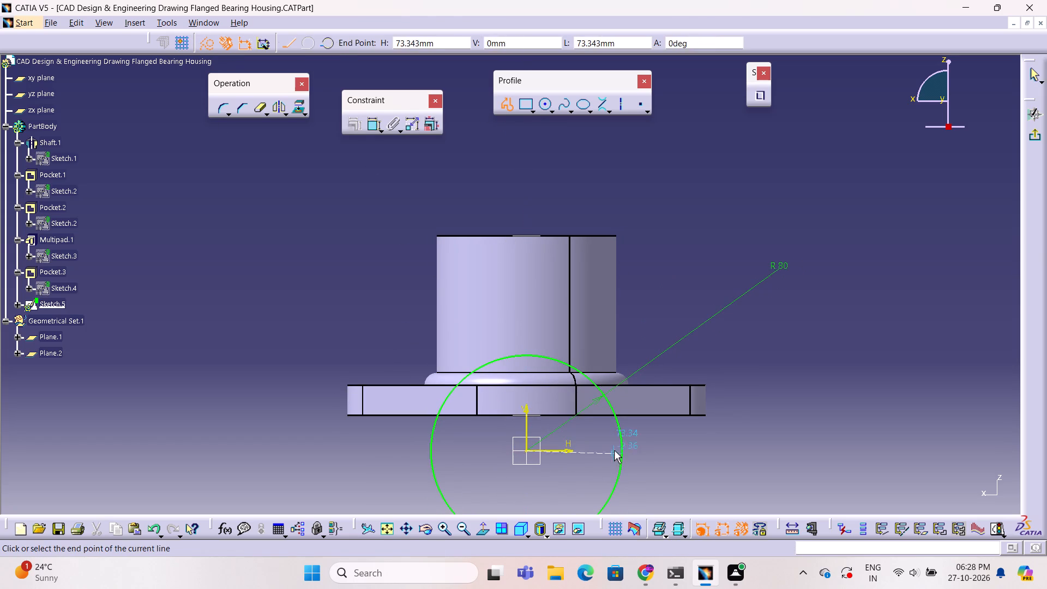
click(623, 450)
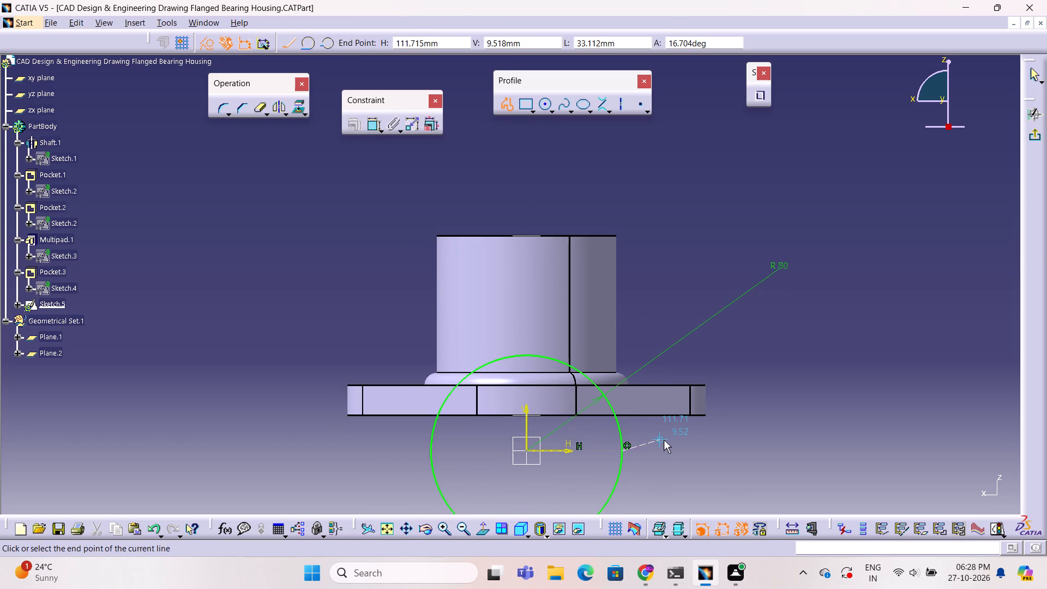
key(Escape)
key(Escape)
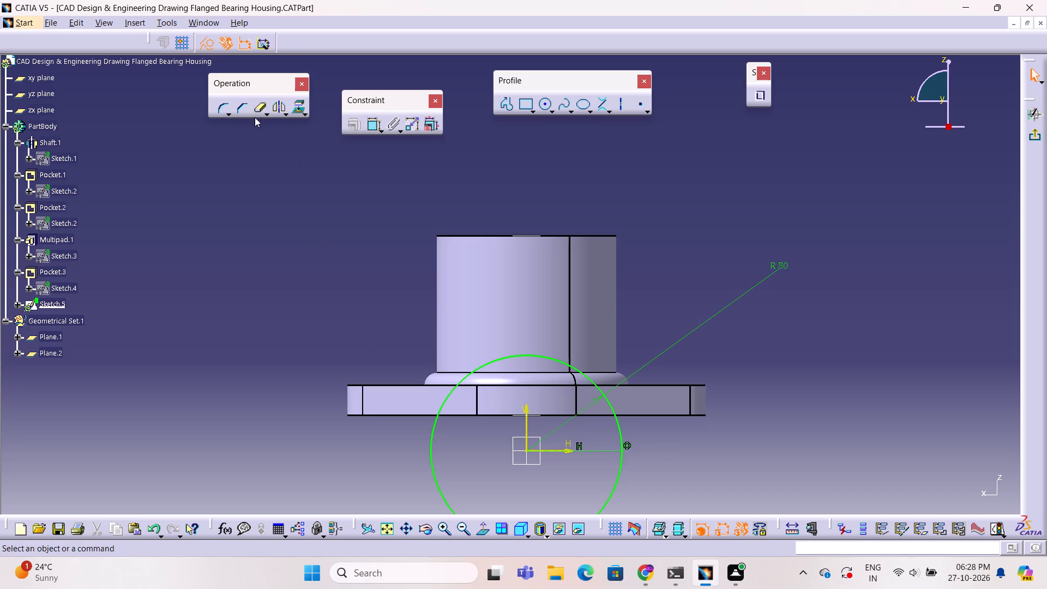
click(509, 103)
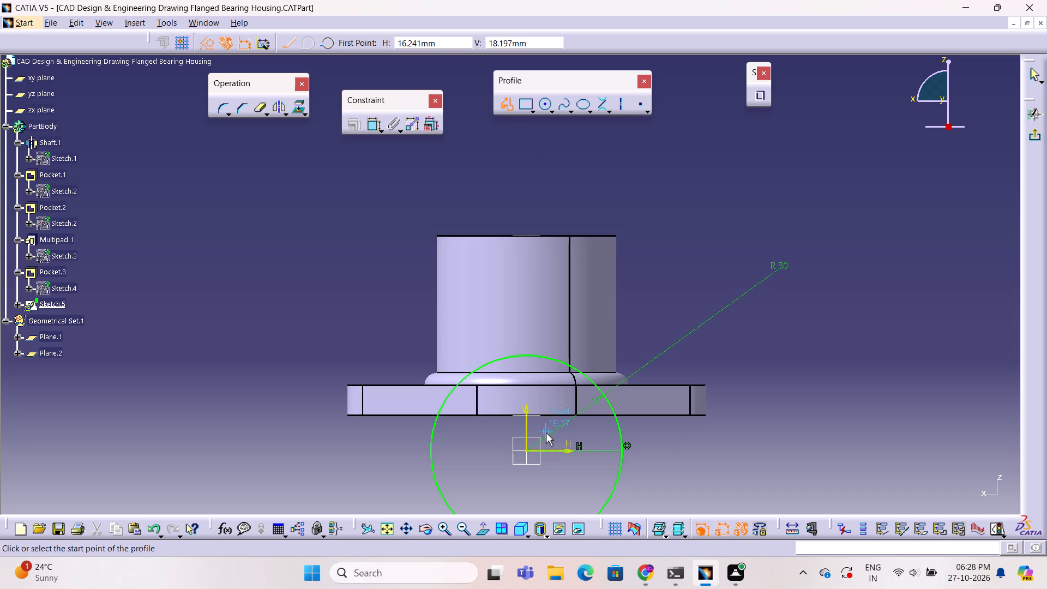
click(524, 450)
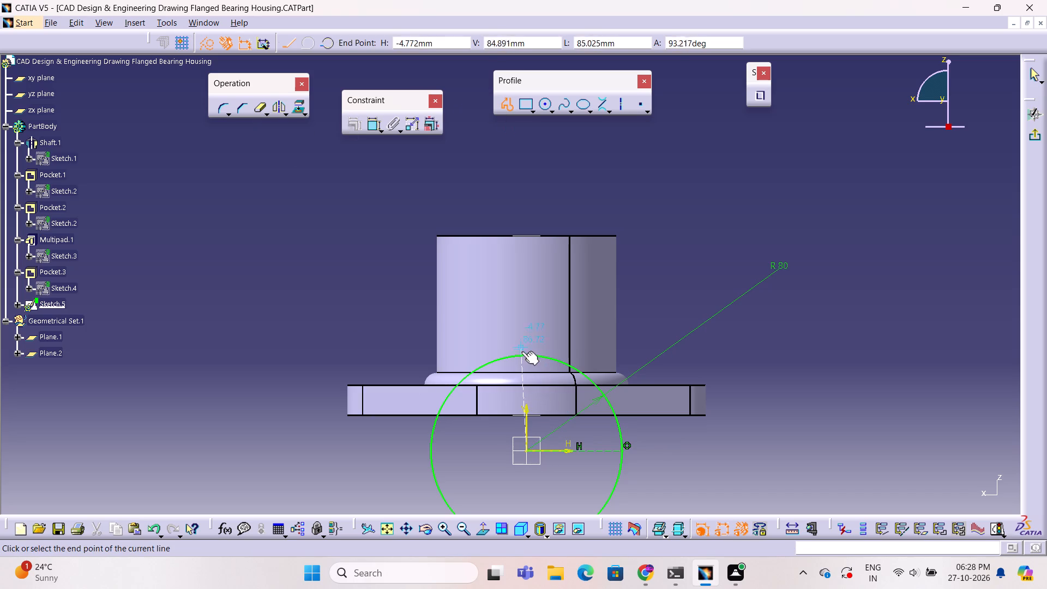
click(528, 355)
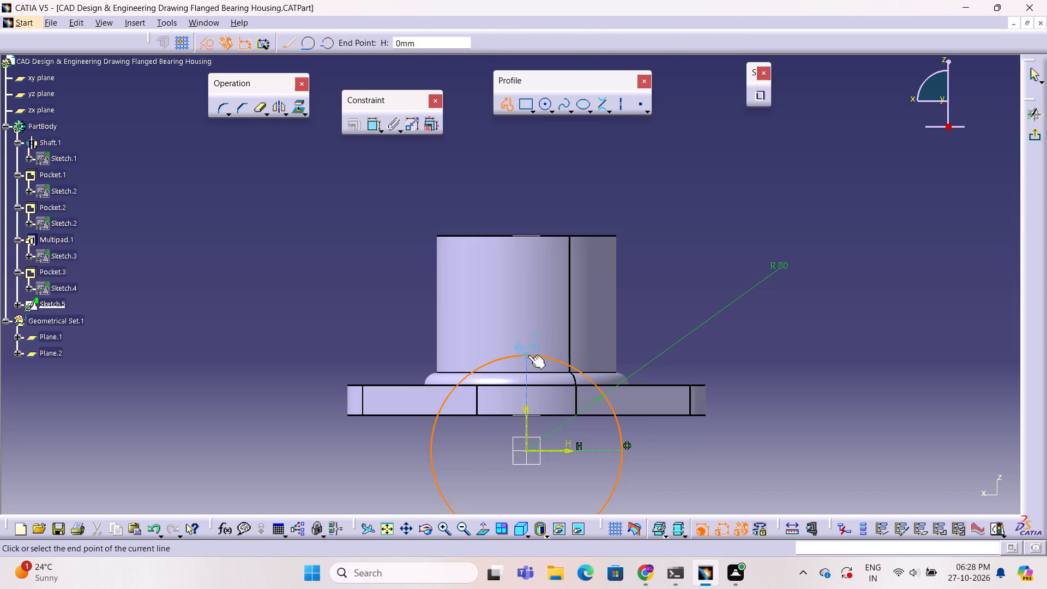
key(Escape)
key(Escape)
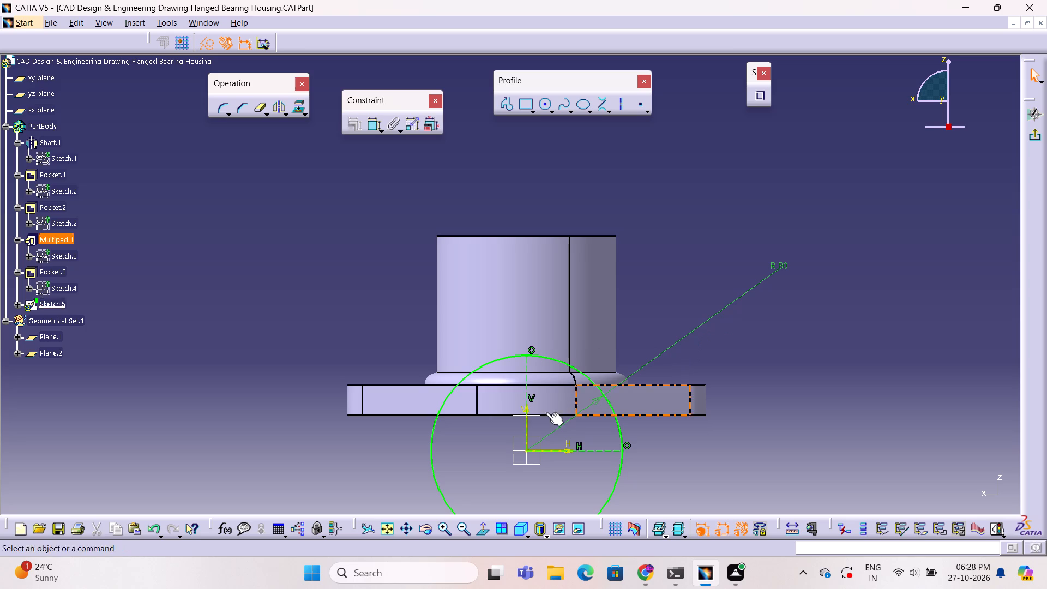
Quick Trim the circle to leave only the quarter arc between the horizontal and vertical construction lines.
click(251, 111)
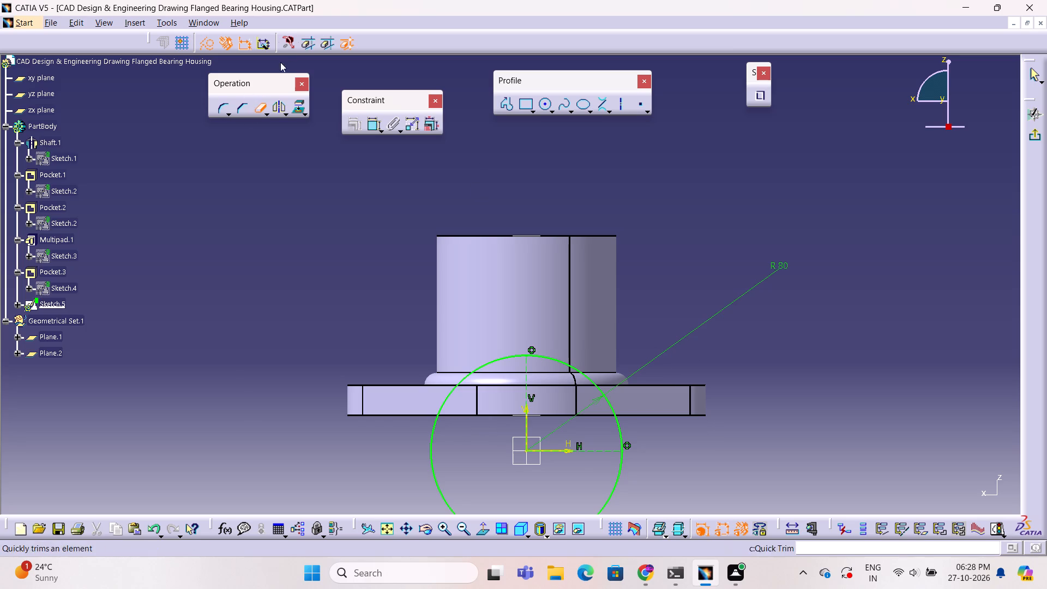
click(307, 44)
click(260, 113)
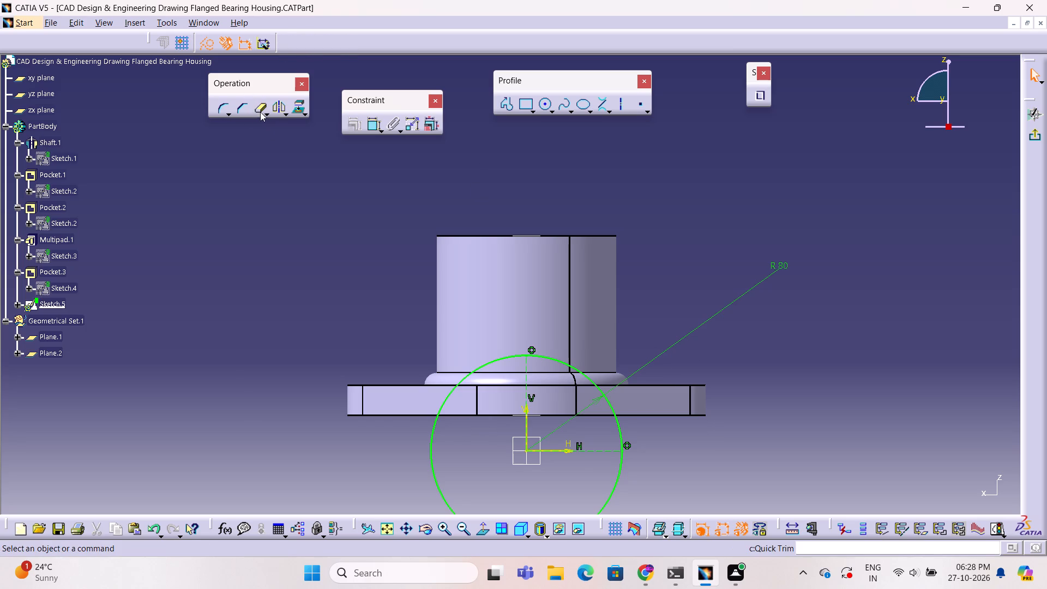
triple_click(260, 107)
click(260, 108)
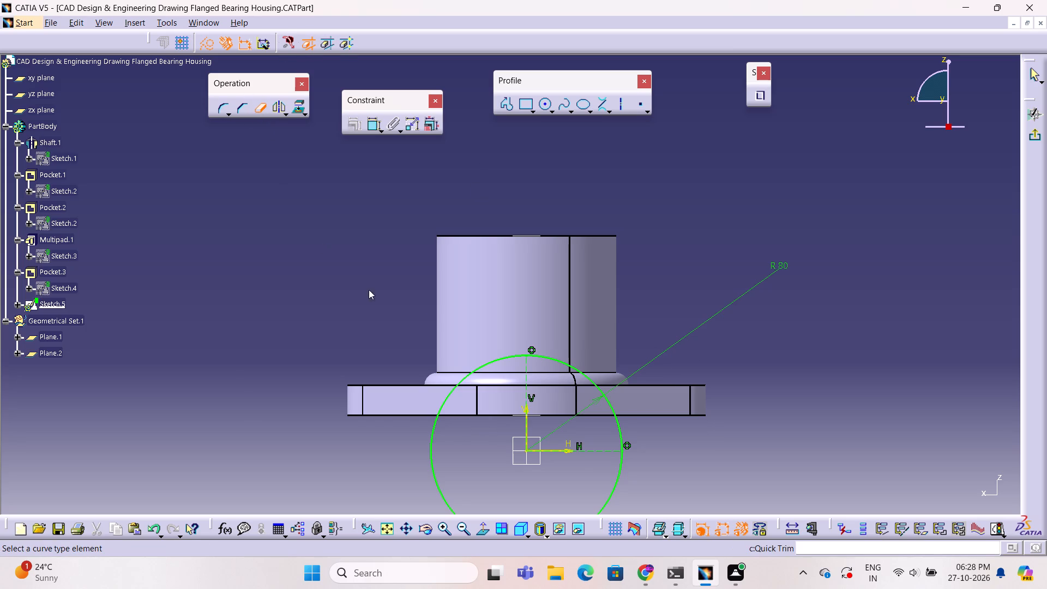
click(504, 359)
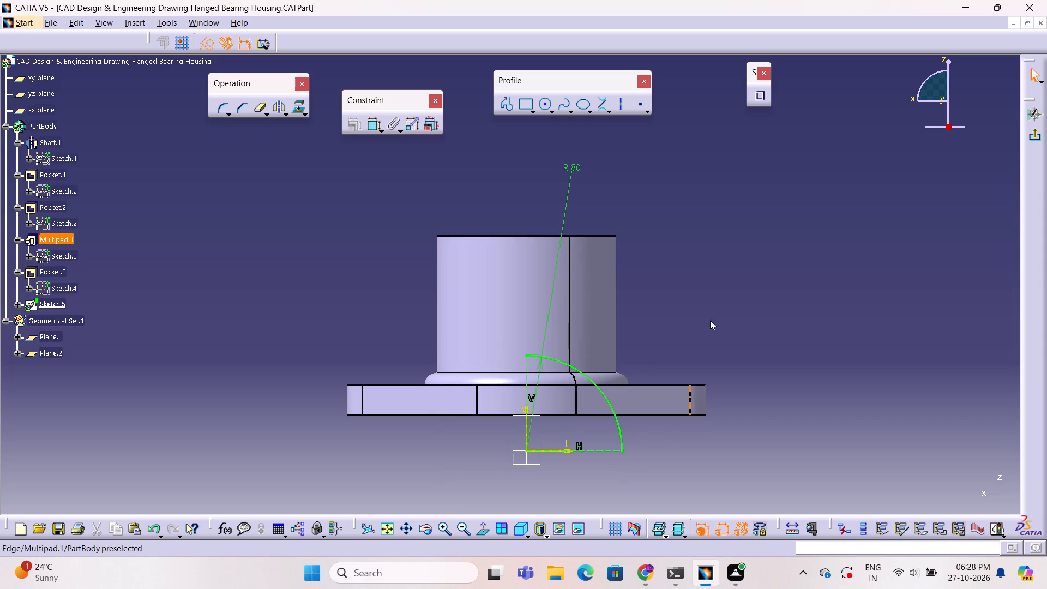
Delete the quarter arc from the sketch, keeping the two construction lines.
click(713, 303)
ctrl+middle_drag(713, 303, 713, 327)
middle_drag(713, 327, 709, 324)
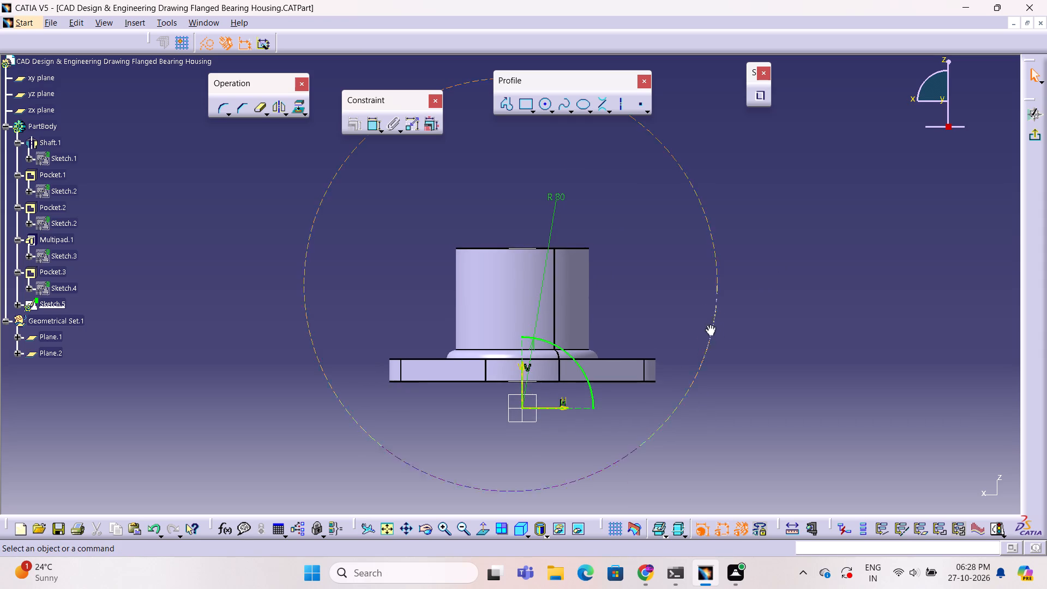
middle_drag(709, 324, 678, 429)
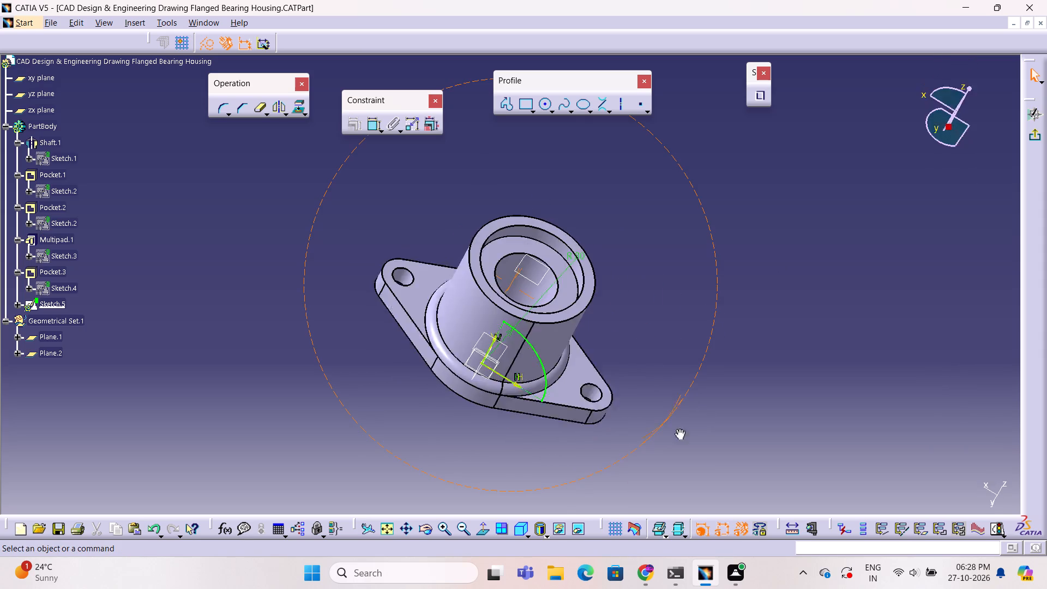
middle_drag(678, 429, 616, 309)
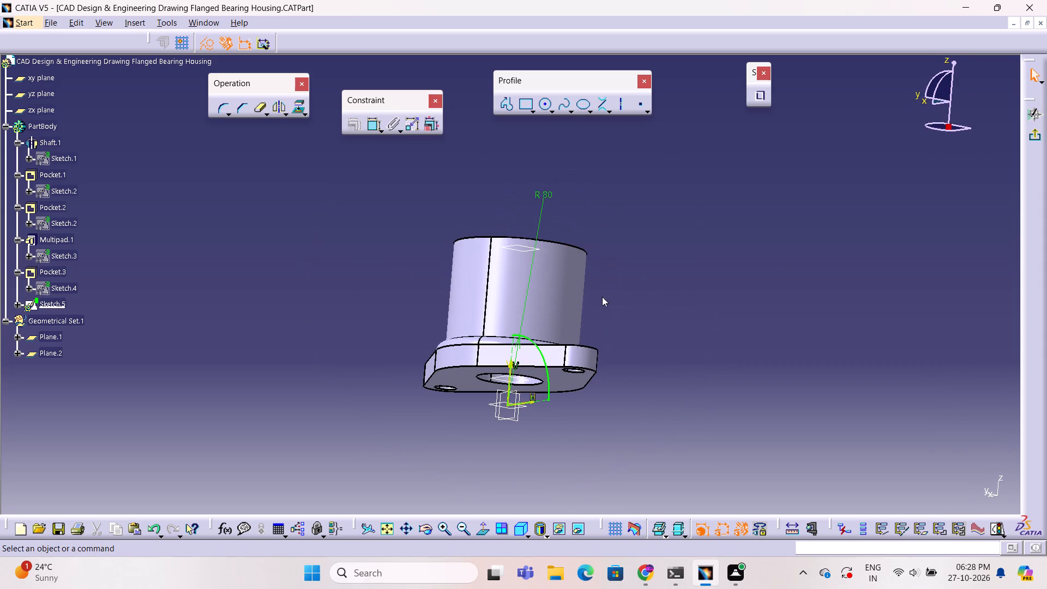
ctrl+middle_drag(646, 208, 640, 224)
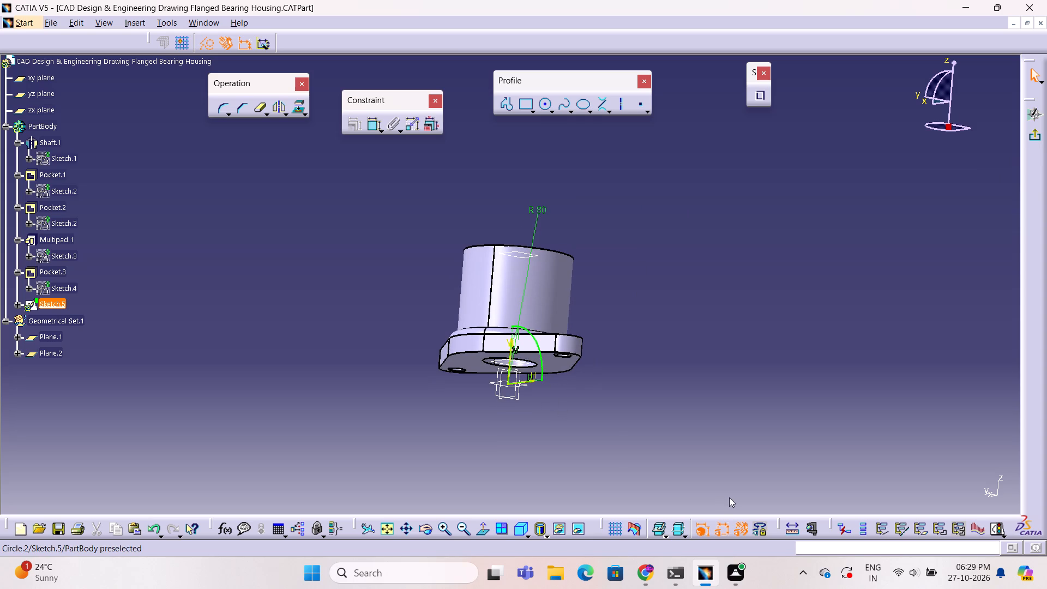
click(544, 367)
key(Delete)
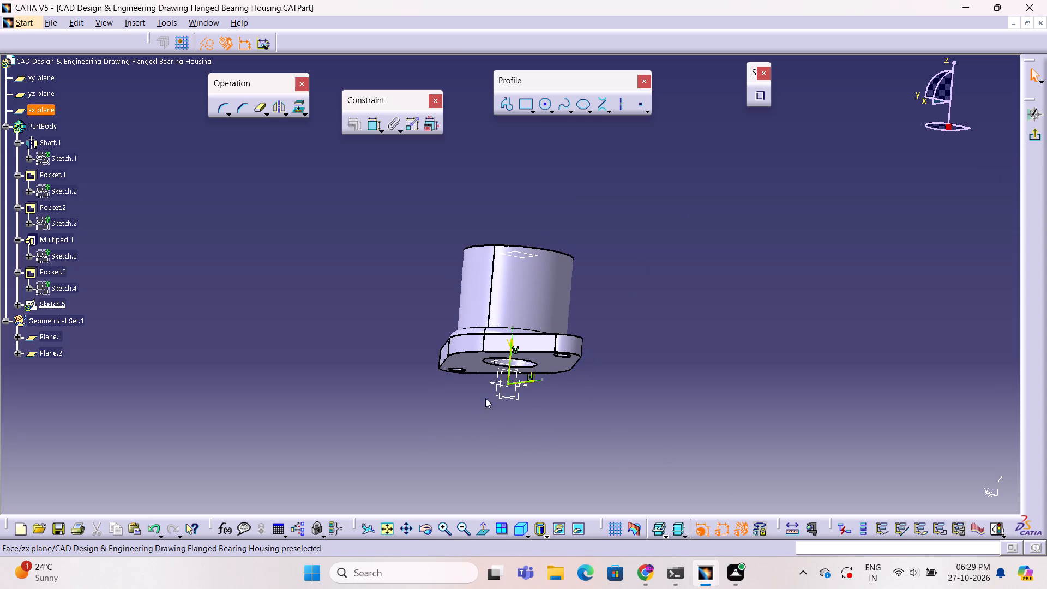
Examine the bearing housing and the sketch's construction lines in isometric, front, right and top views and from oblique angles.
middle_drag(413, 367, 419, 357)
ctrl+middle_drag(419, 357, 601, 330)
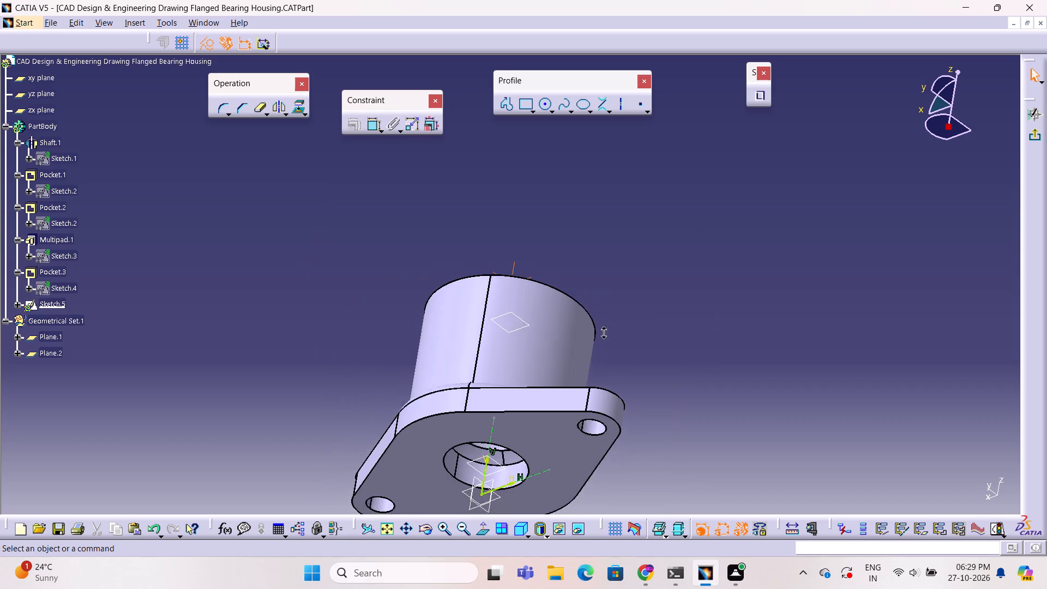
ctrl+middle_drag(601, 330, 556, 312)
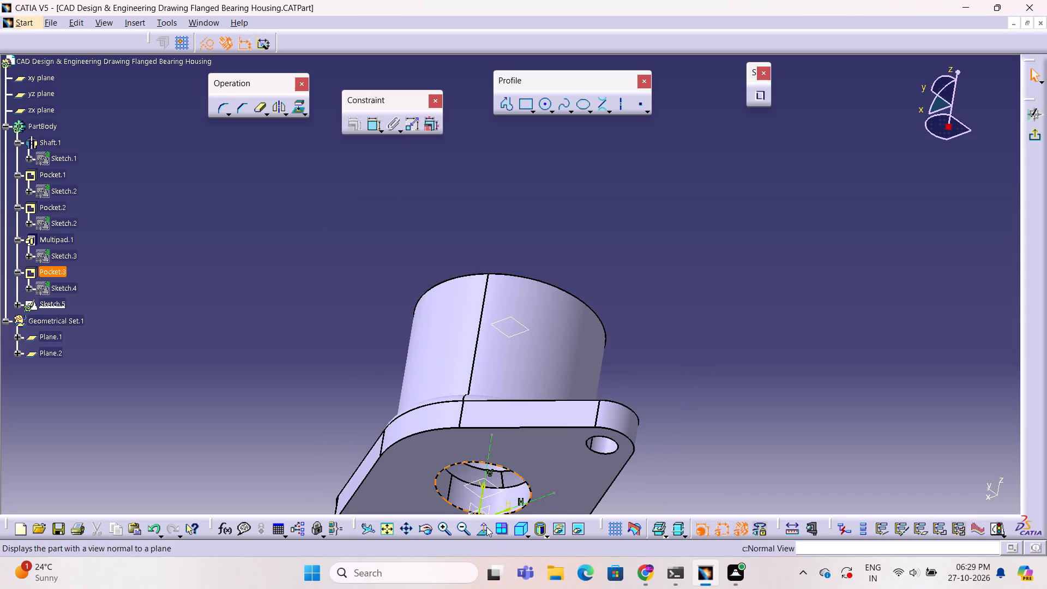
click(485, 527)
click(521, 531)
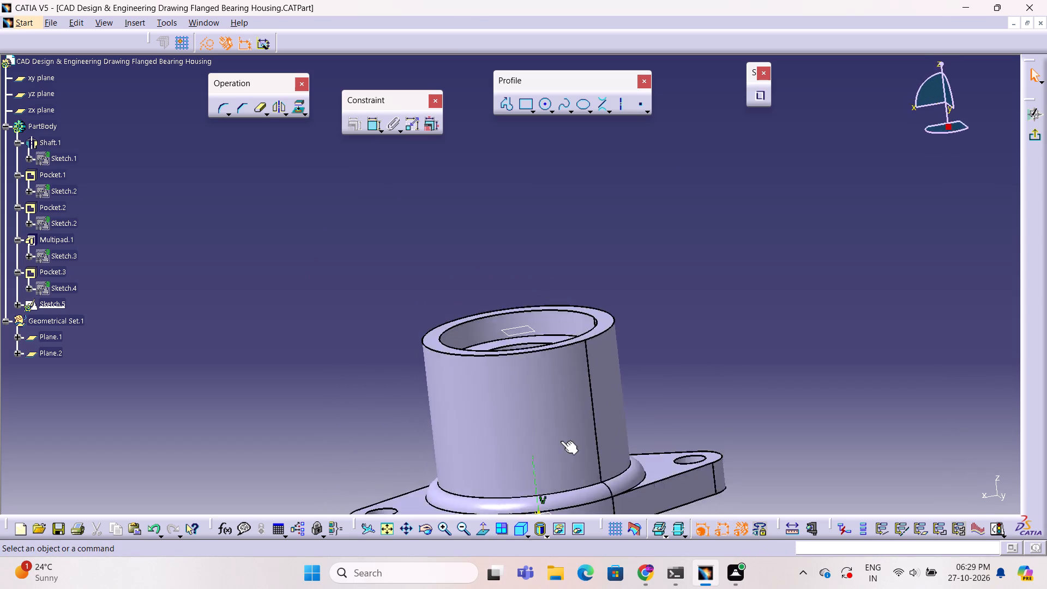
middle_drag(703, 442, 650, 310)
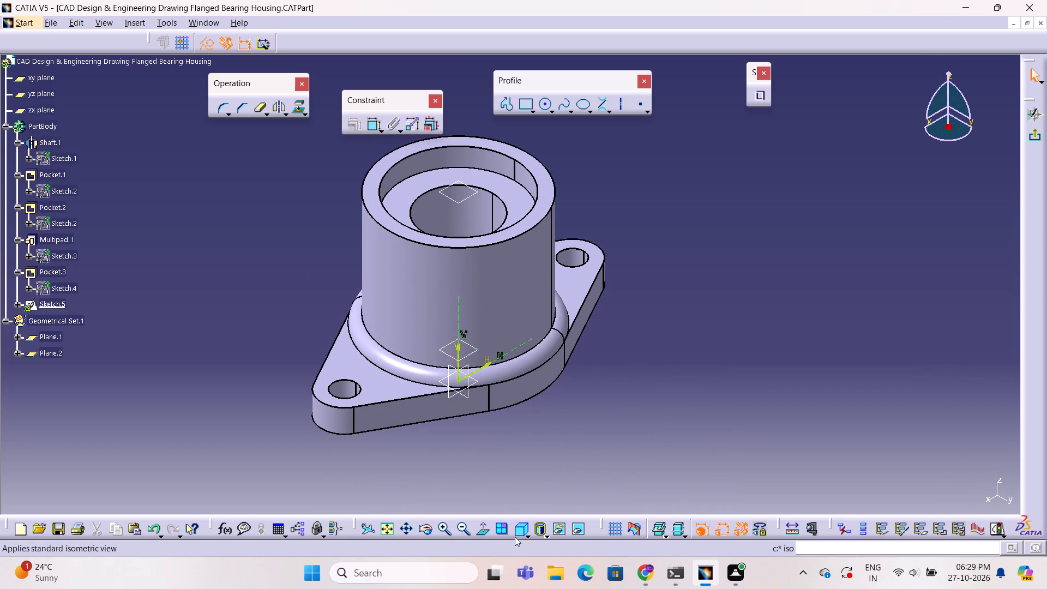
click(530, 533)
click(544, 432)
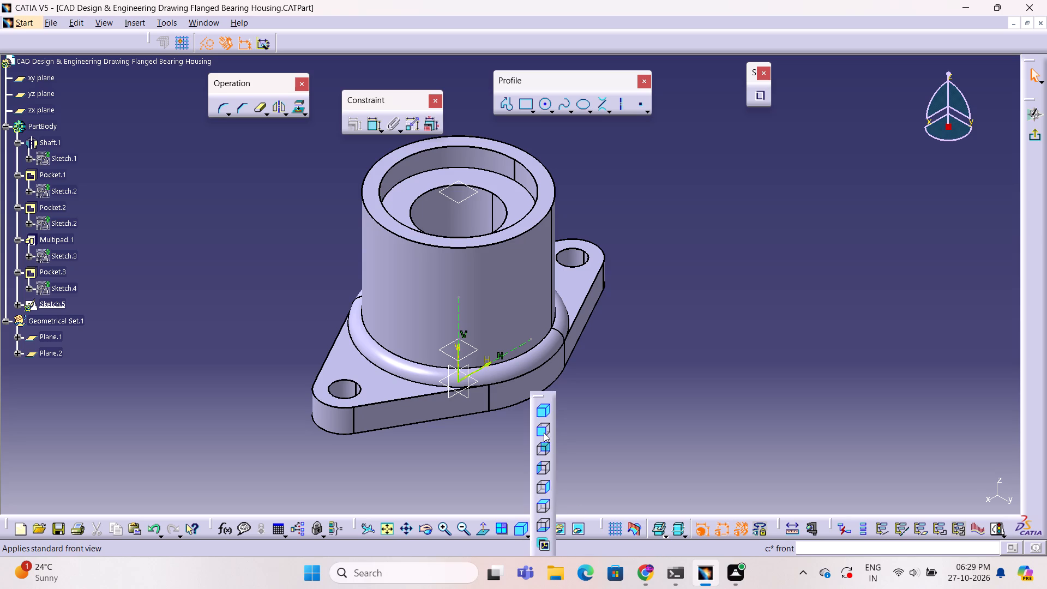
click(532, 537)
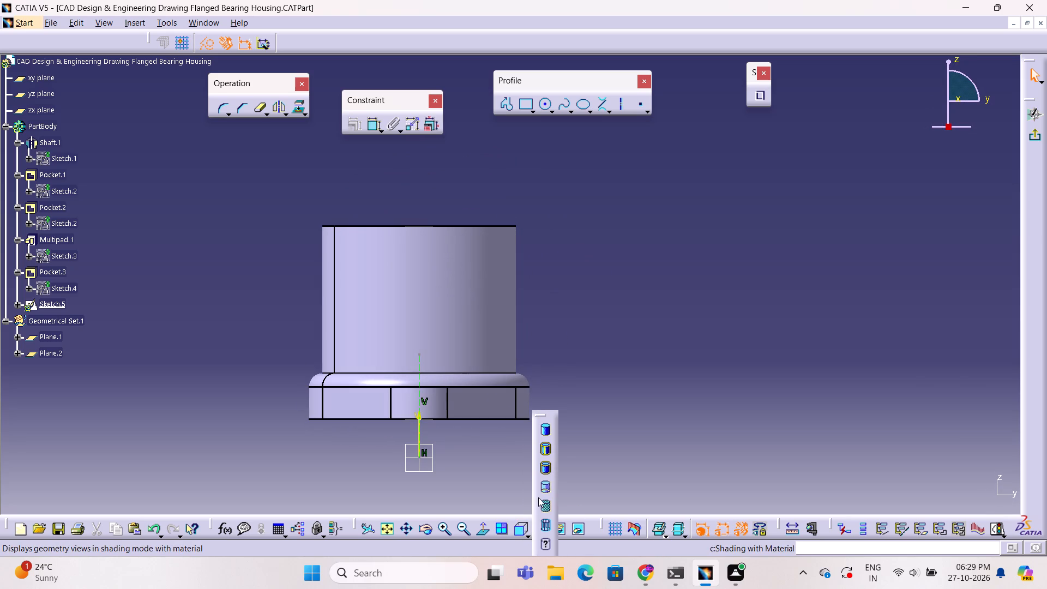
click(502, 453)
click(527, 534)
click(537, 484)
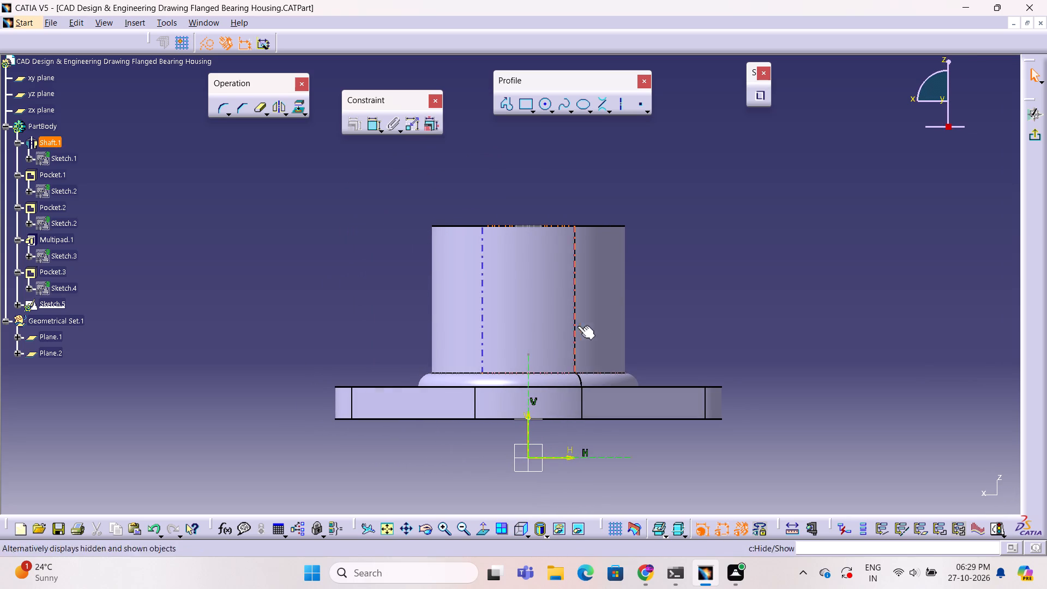
ctrl+middle_drag(665, 291, 664, 335)
middle_drag(664, 335, 668, 374)
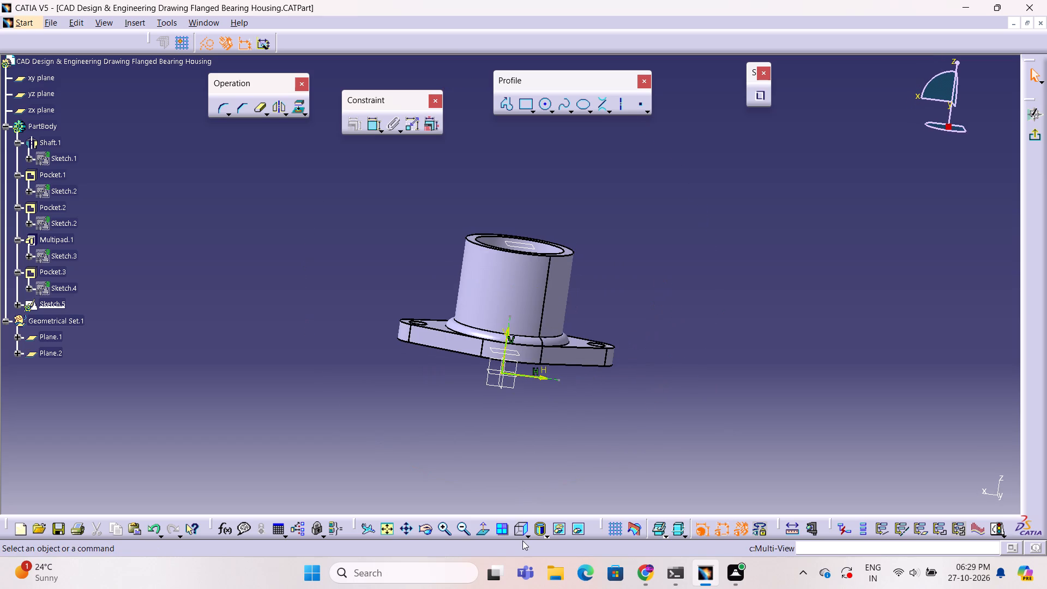
click(528, 534)
click(543, 505)
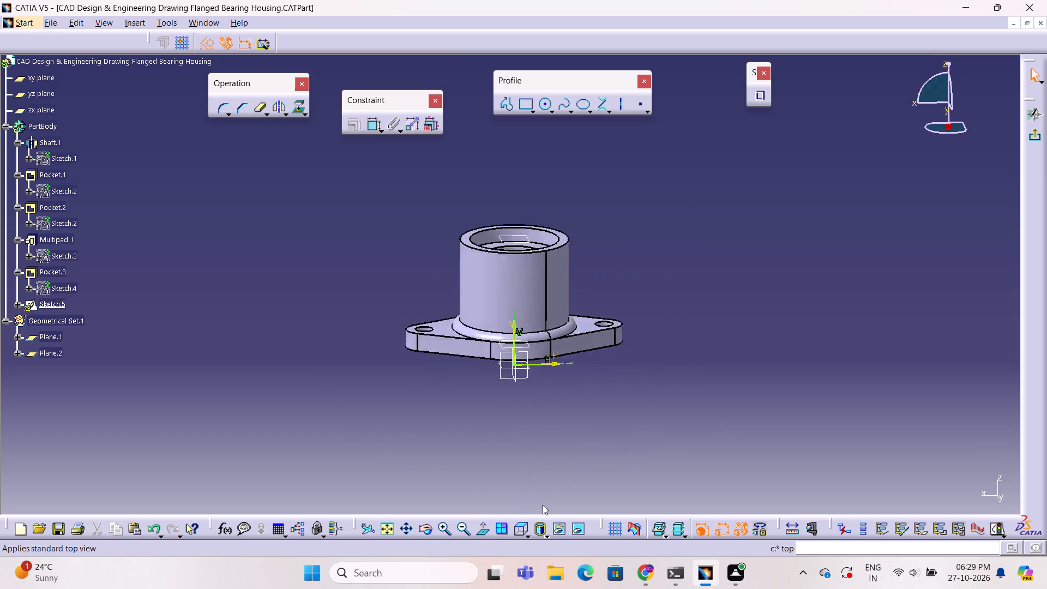
click(527, 536)
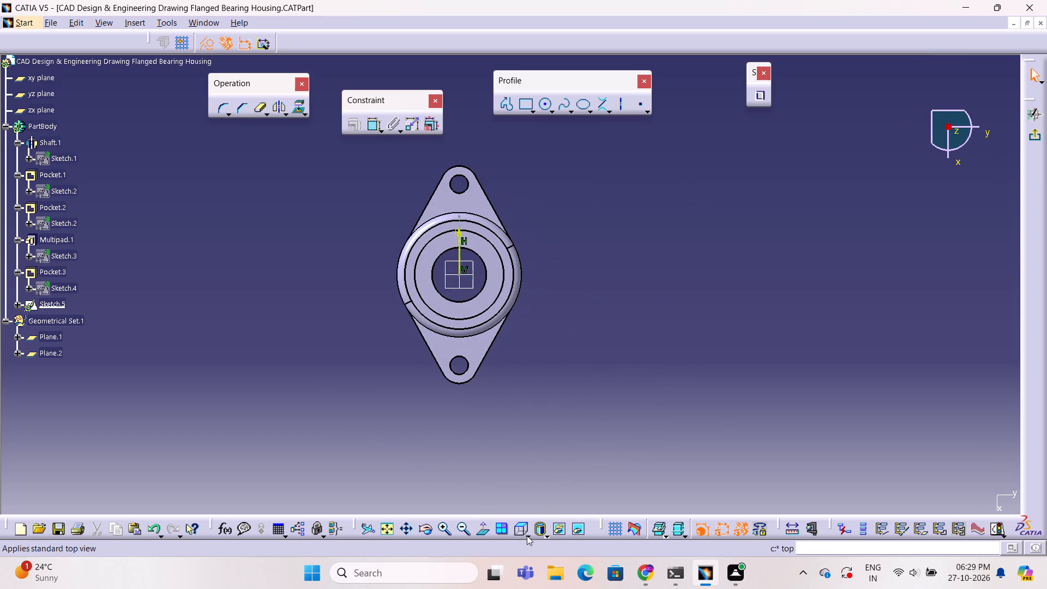
click(539, 414)
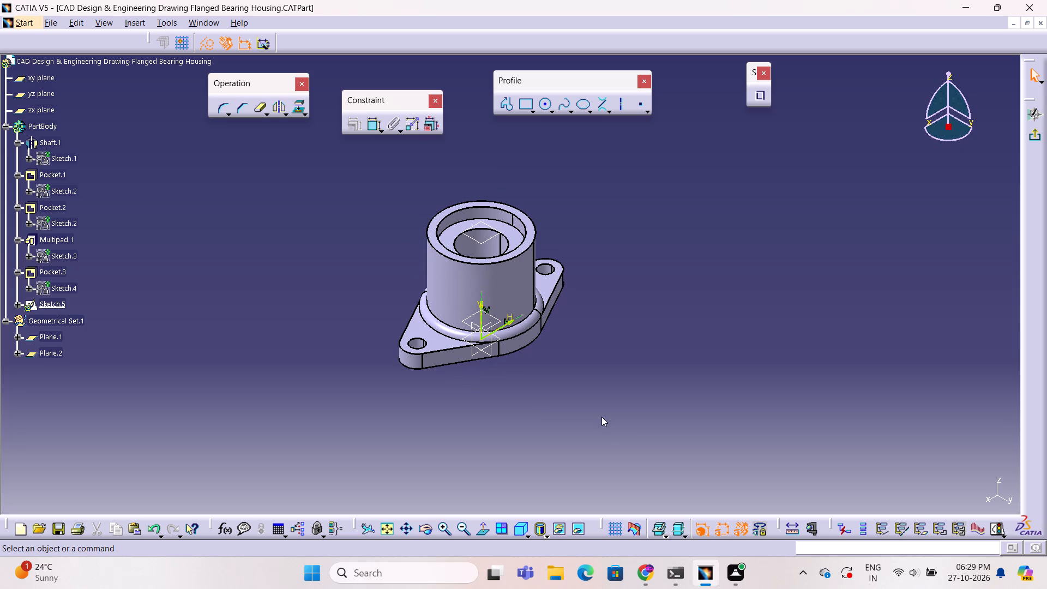
ctrl+middle_drag(601, 417, 568, 423)
middle_drag(568, 423, 567, 423)
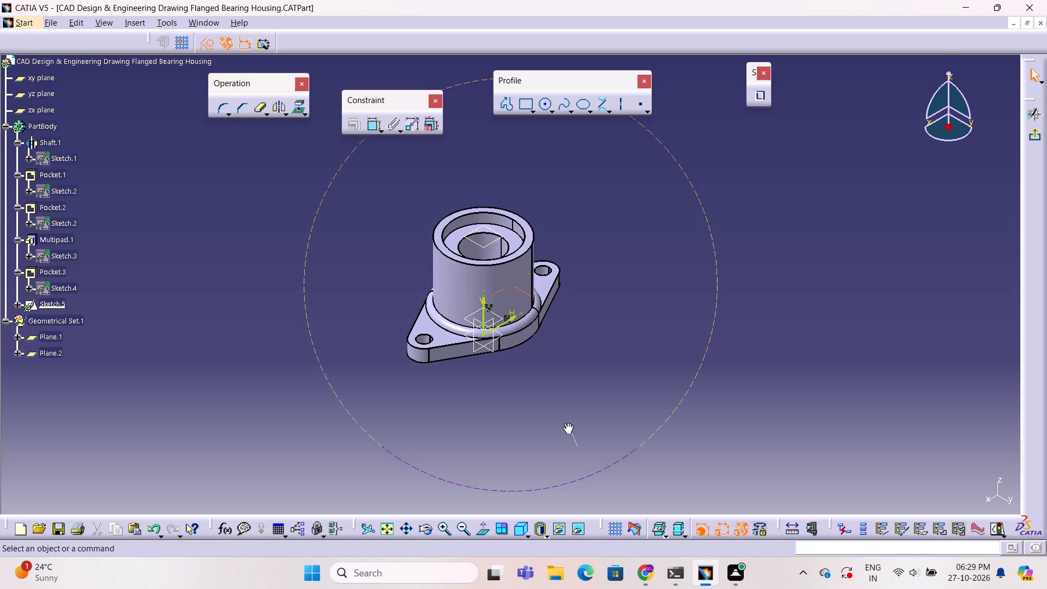
middle_drag(567, 423, 318, 392)
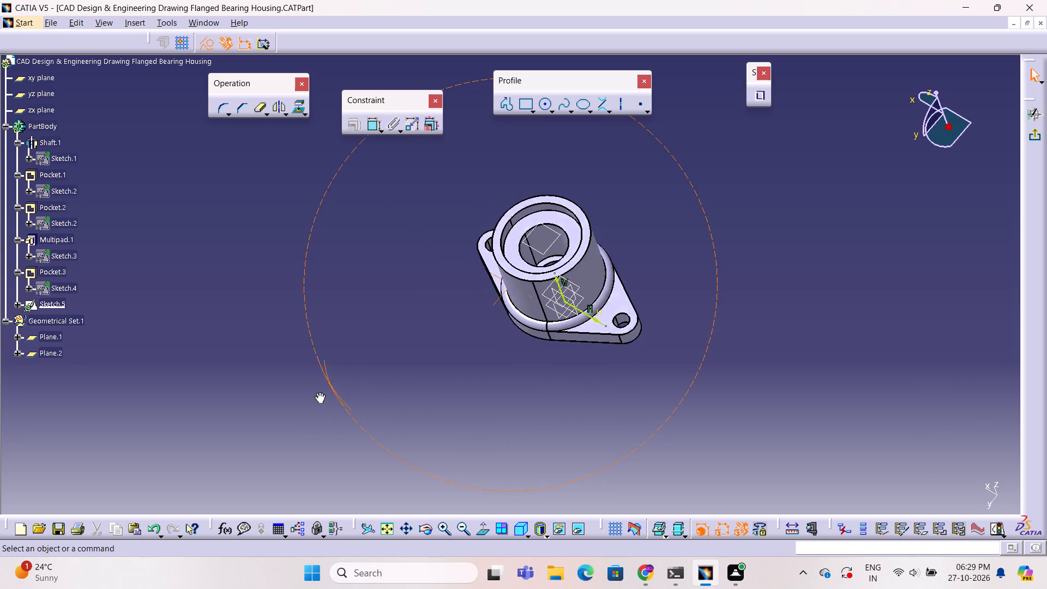
middle_drag(318, 392, 339, 381)
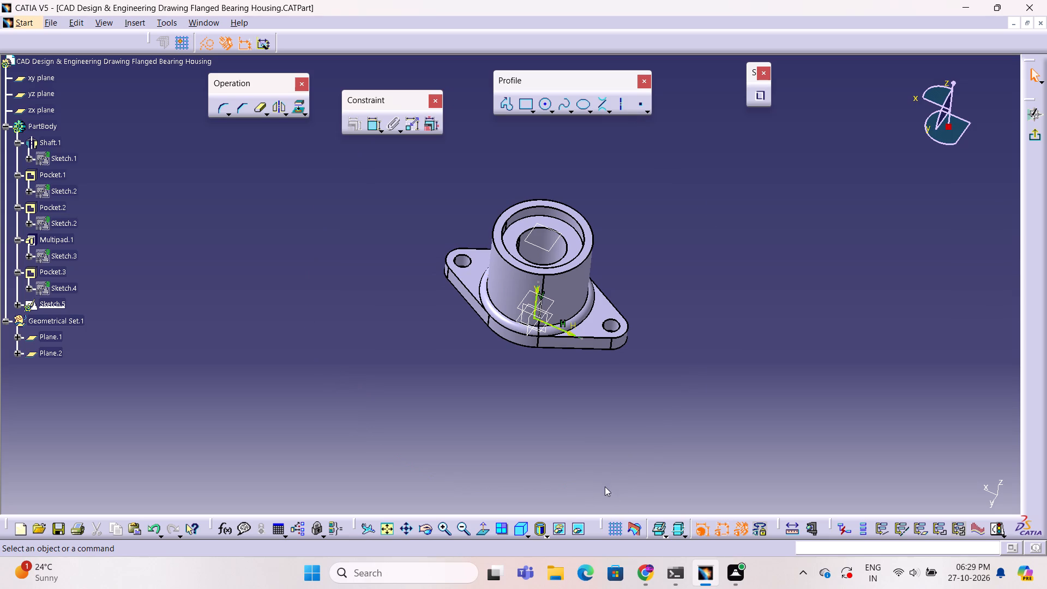
ctrl+middle_drag(619, 455, 634, 395)
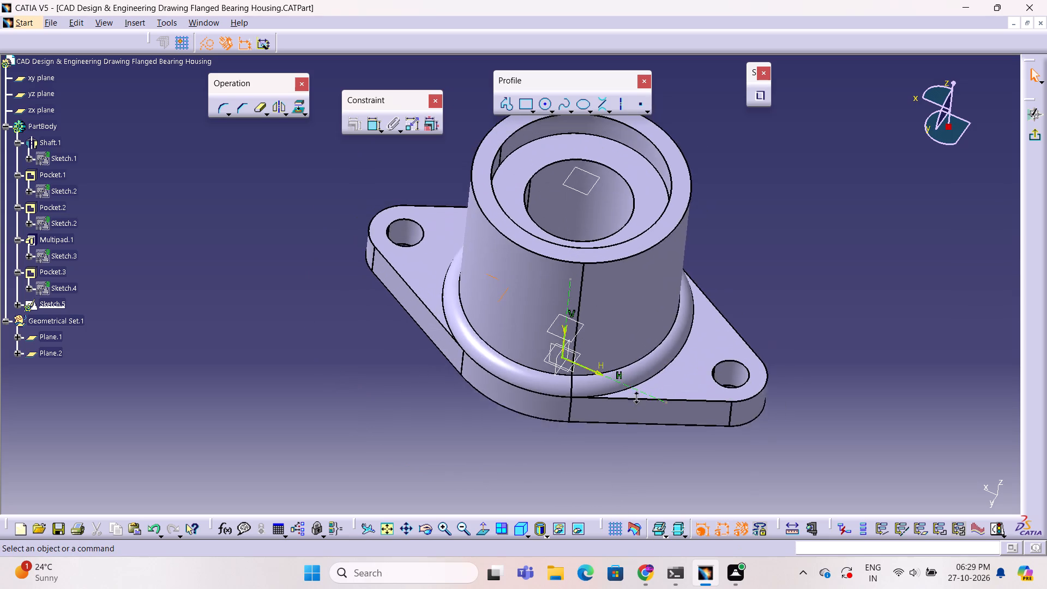
ctrl+middle_drag(634, 395, 635, 406)
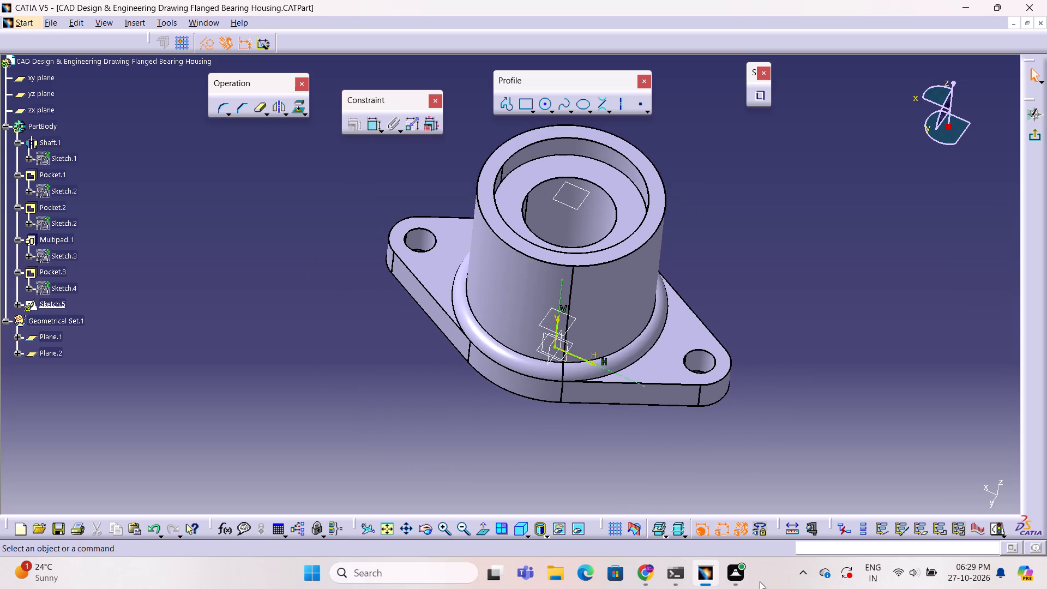
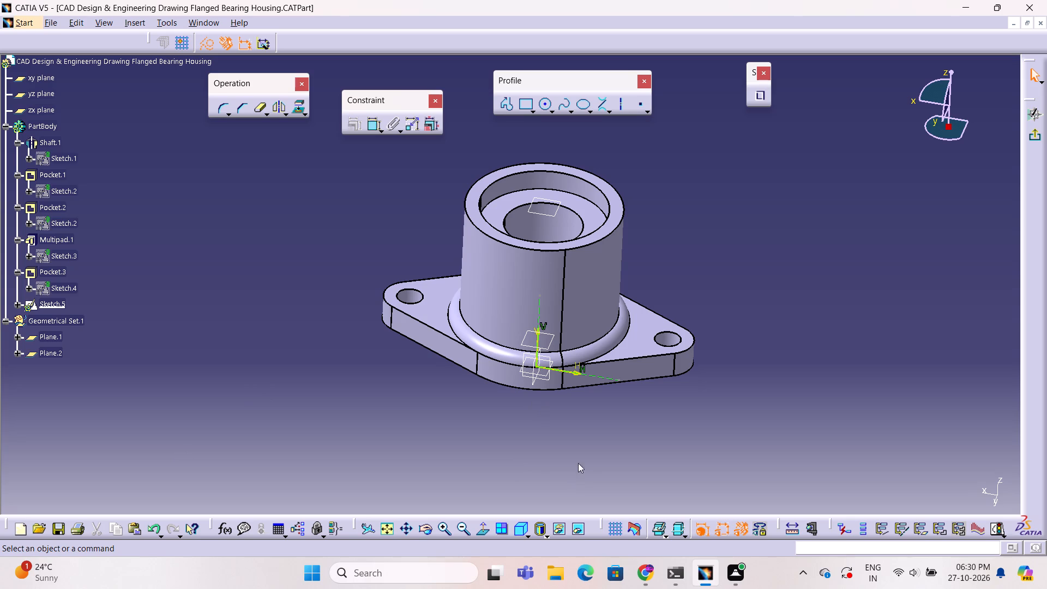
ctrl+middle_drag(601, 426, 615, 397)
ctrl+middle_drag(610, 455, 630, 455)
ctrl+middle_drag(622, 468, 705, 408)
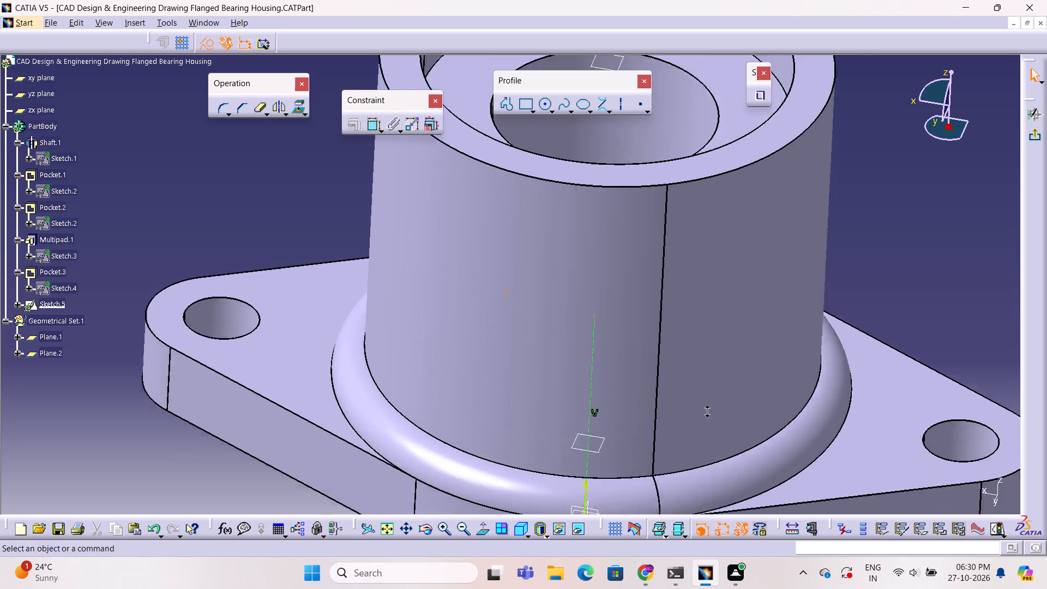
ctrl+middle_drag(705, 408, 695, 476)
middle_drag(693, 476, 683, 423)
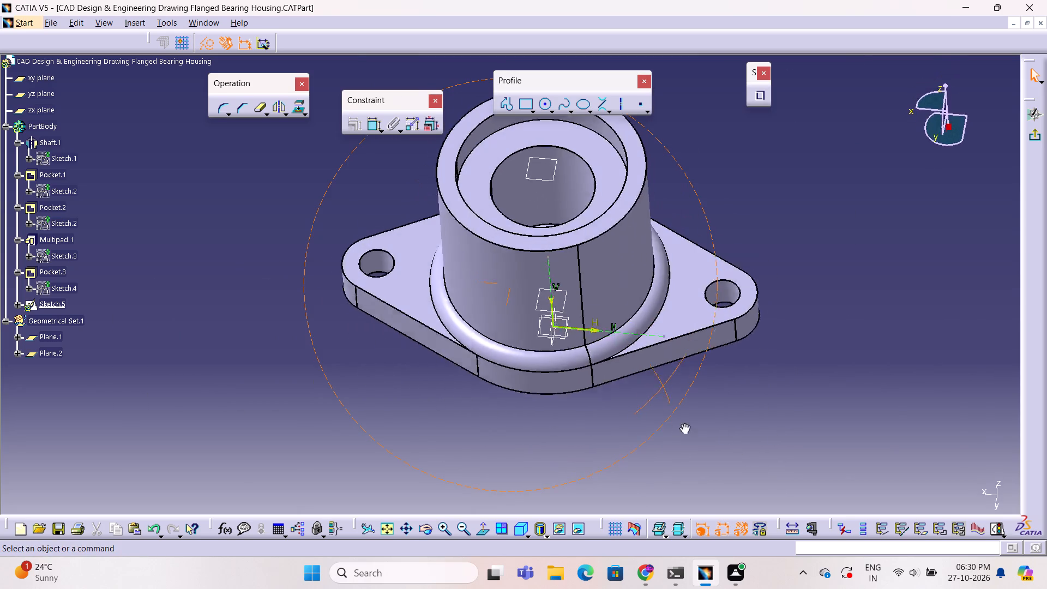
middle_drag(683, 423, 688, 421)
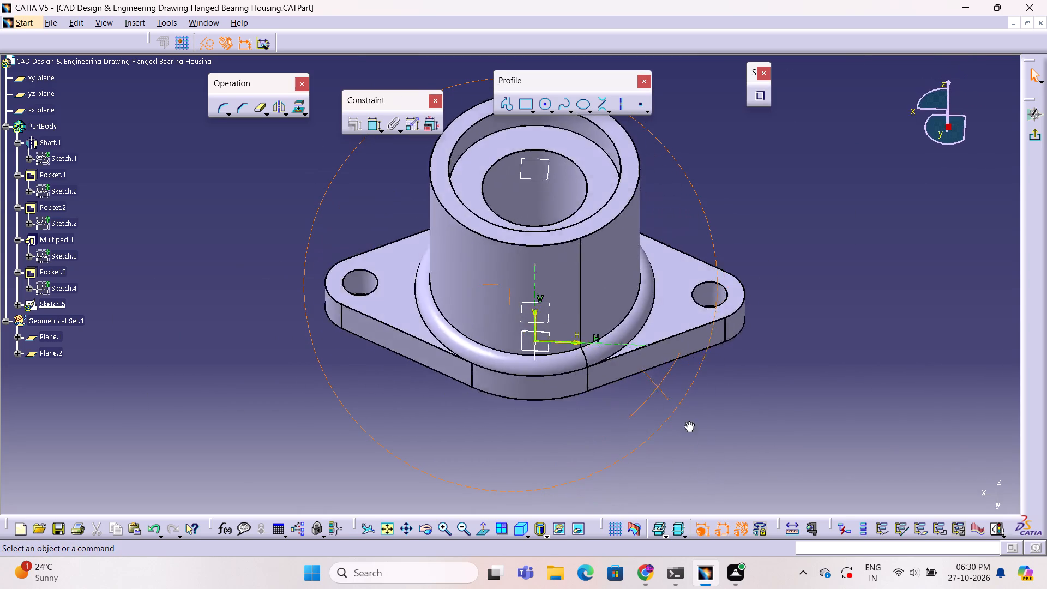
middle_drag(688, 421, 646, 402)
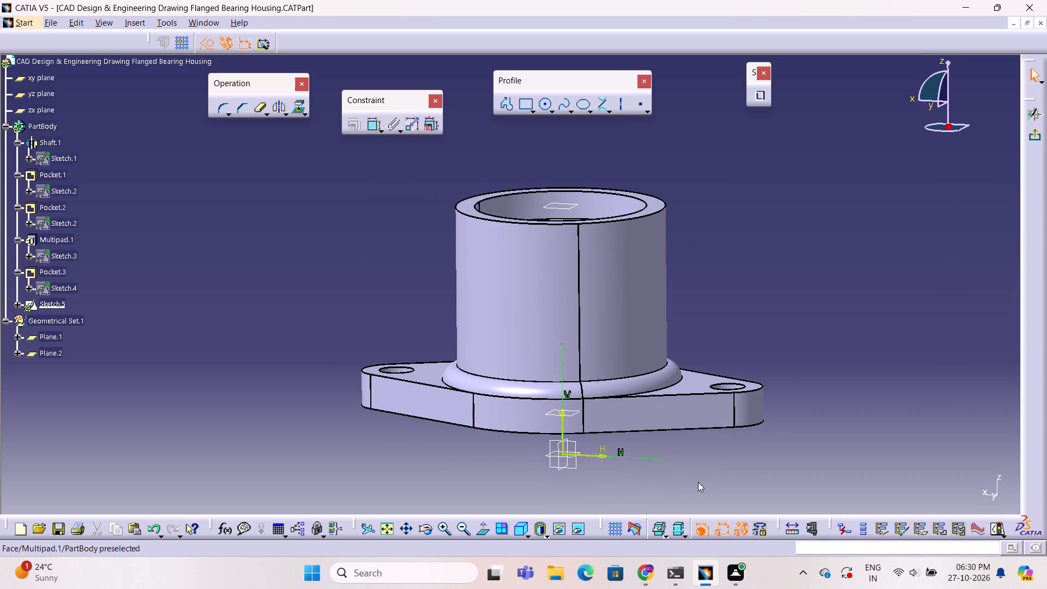
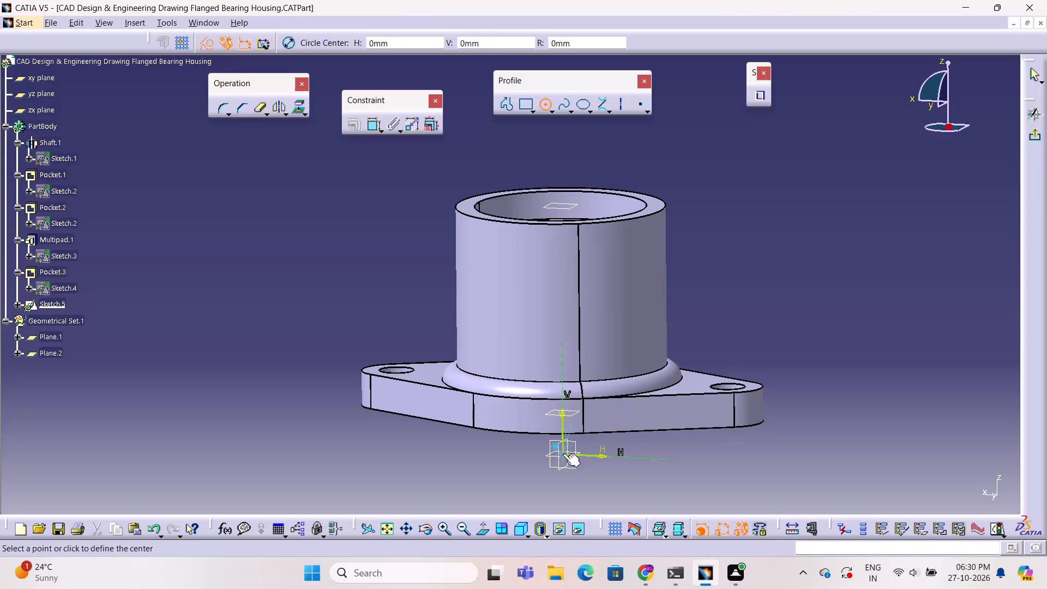
Draw a circle of 80 mm radius centred on the sketch origin as standard geometry rather than construction geometry.
click(562, 454)
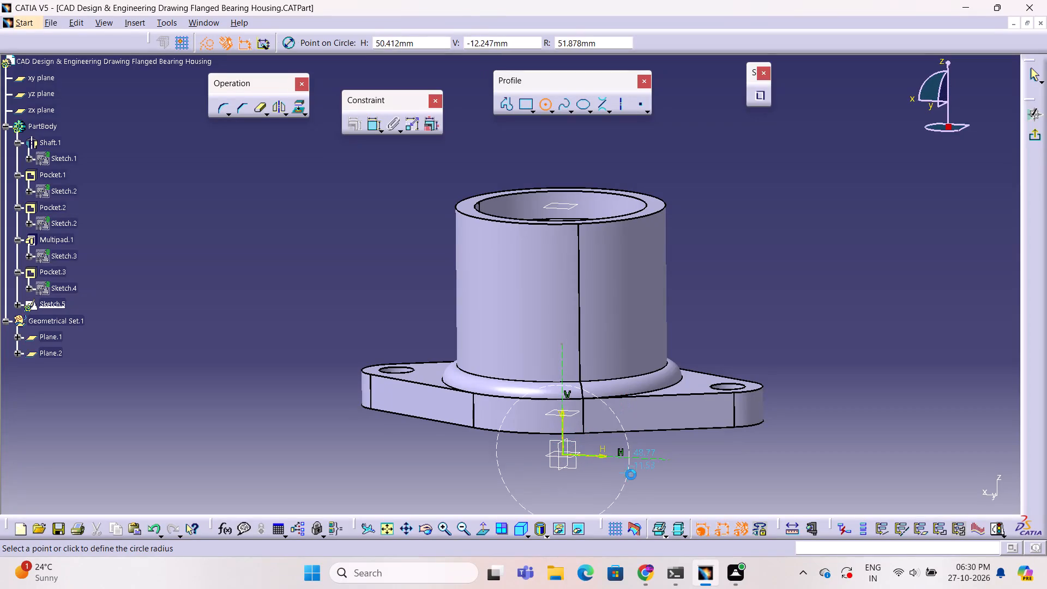
click(212, 41)
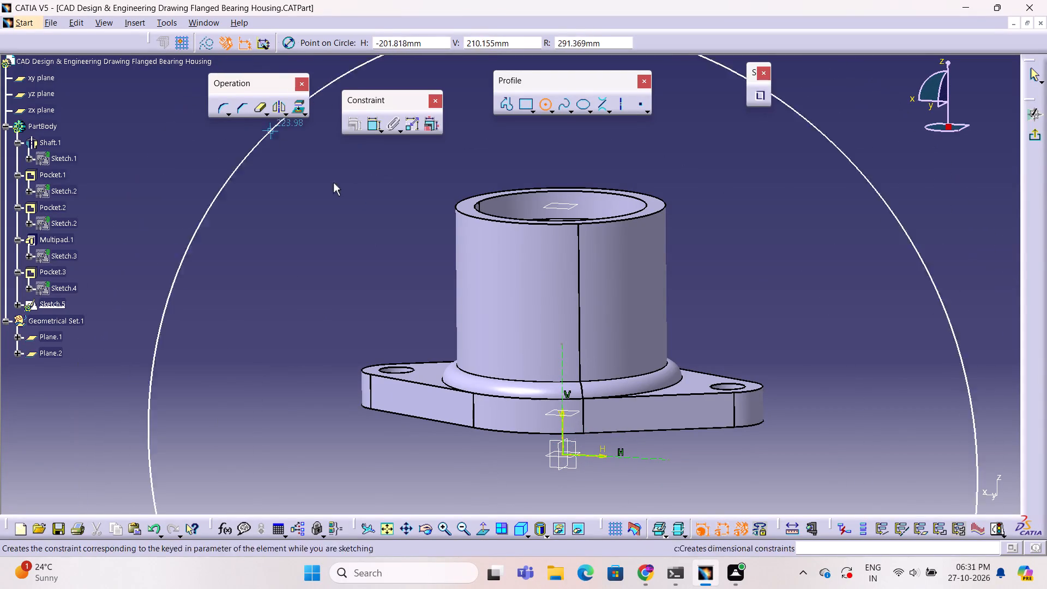
double_click(669, 458)
click(861, 402)
click(991, 389)
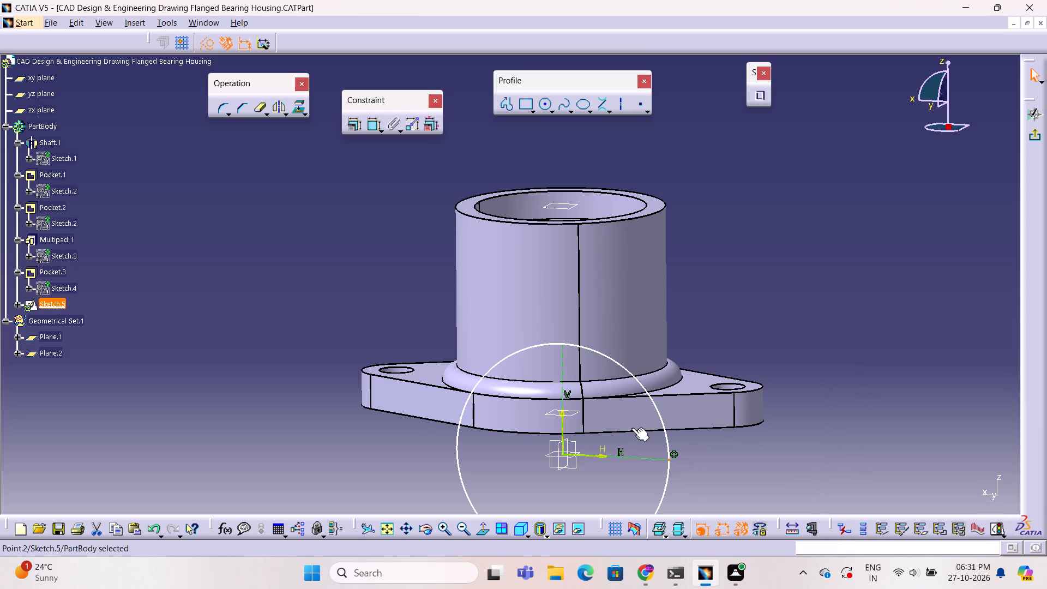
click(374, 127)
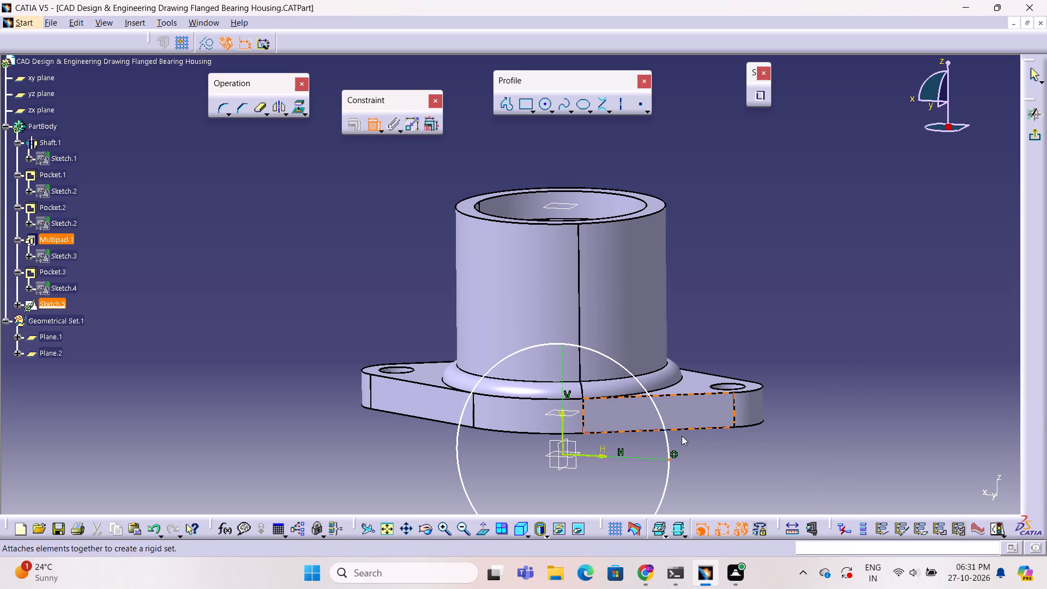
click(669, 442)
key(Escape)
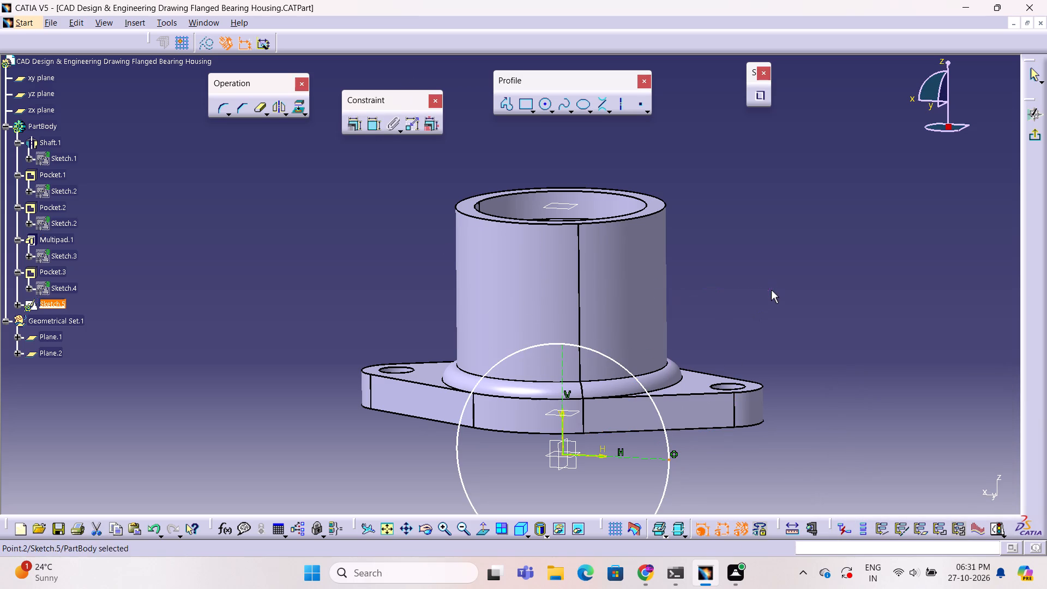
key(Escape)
Dimension the circle's radius with a constraint placed outside the circle beside the housing.
click(371, 120)
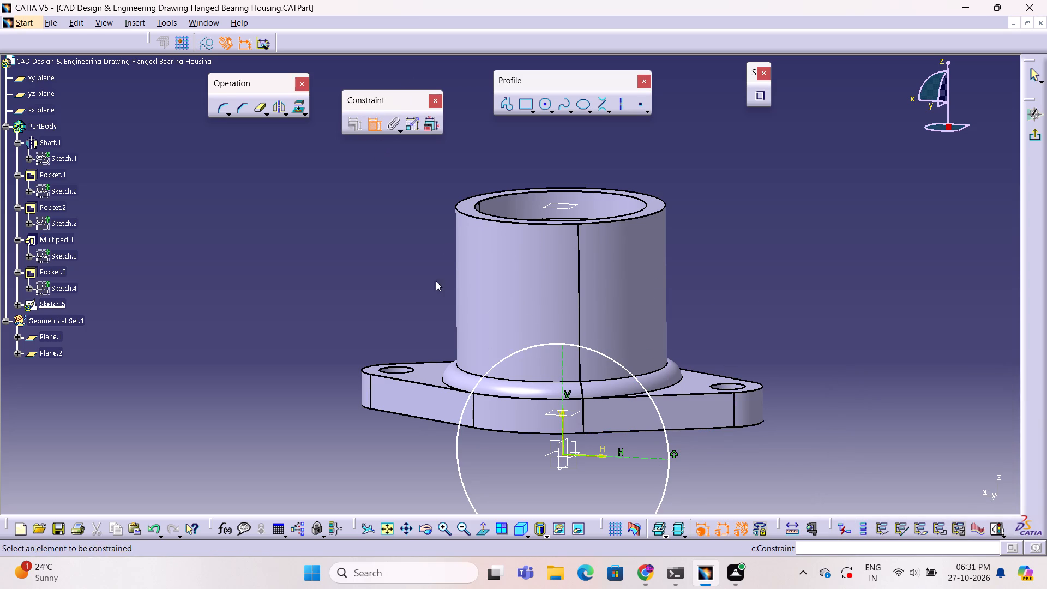
click(667, 476)
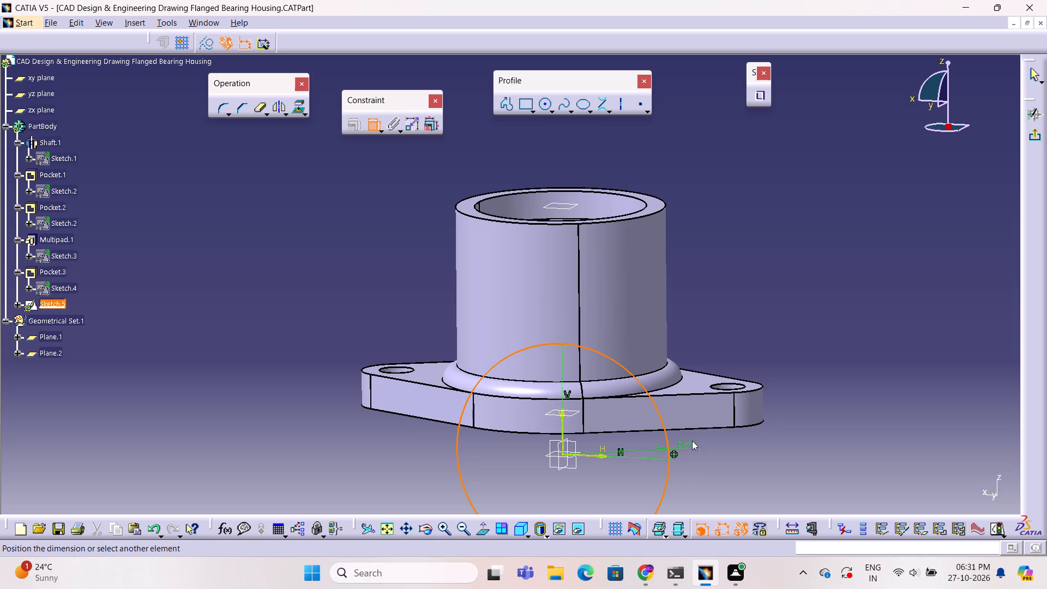
click(779, 314)
double_click(793, 338)
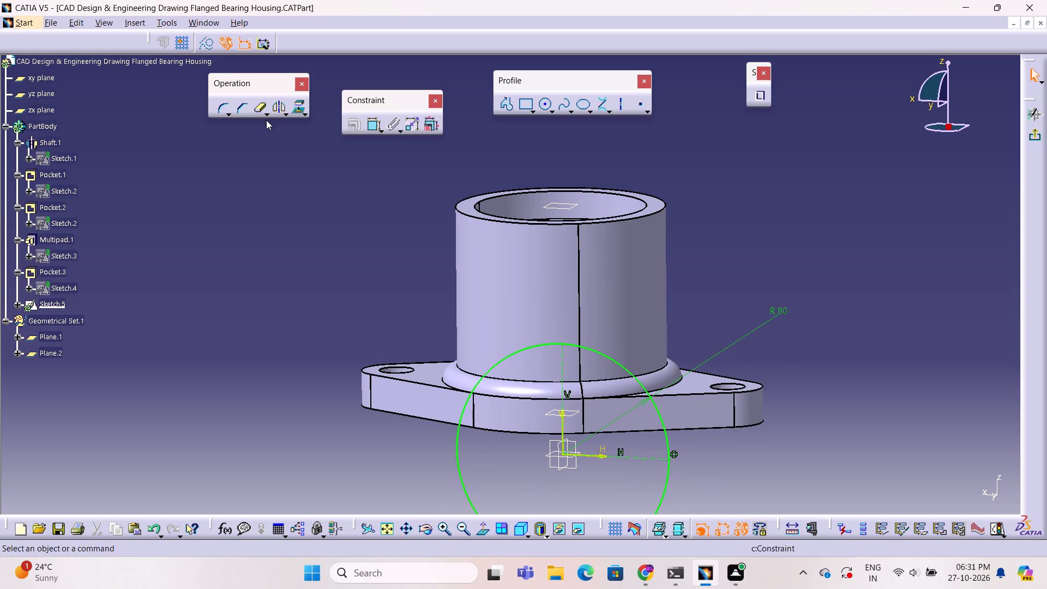
Quick Trim the circle at the construction lines, keeping only the quarter arc between the positive H and V axes.
click(262, 109)
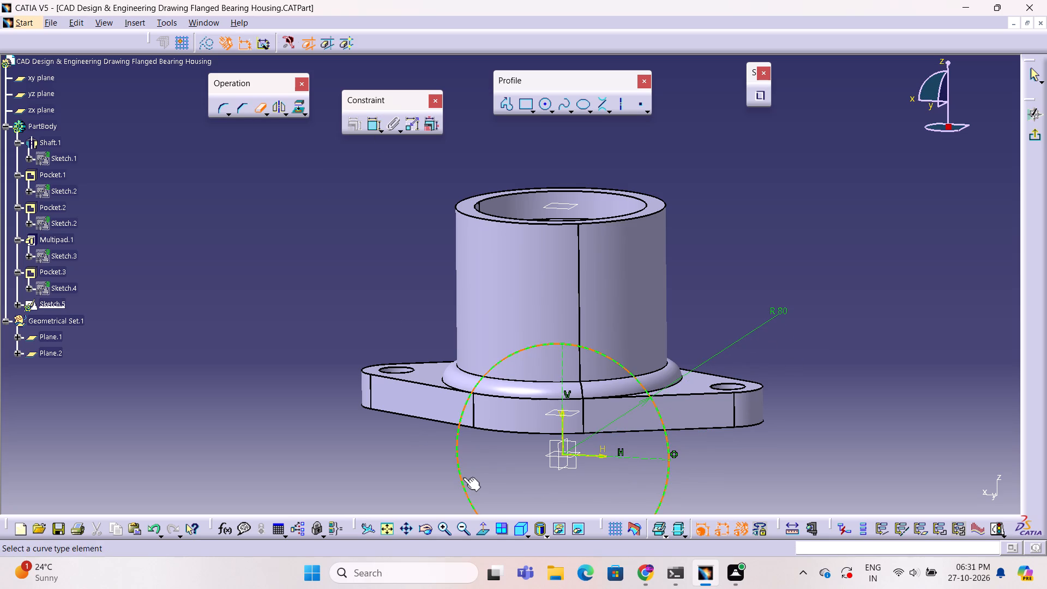
click(463, 477)
click(774, 296)
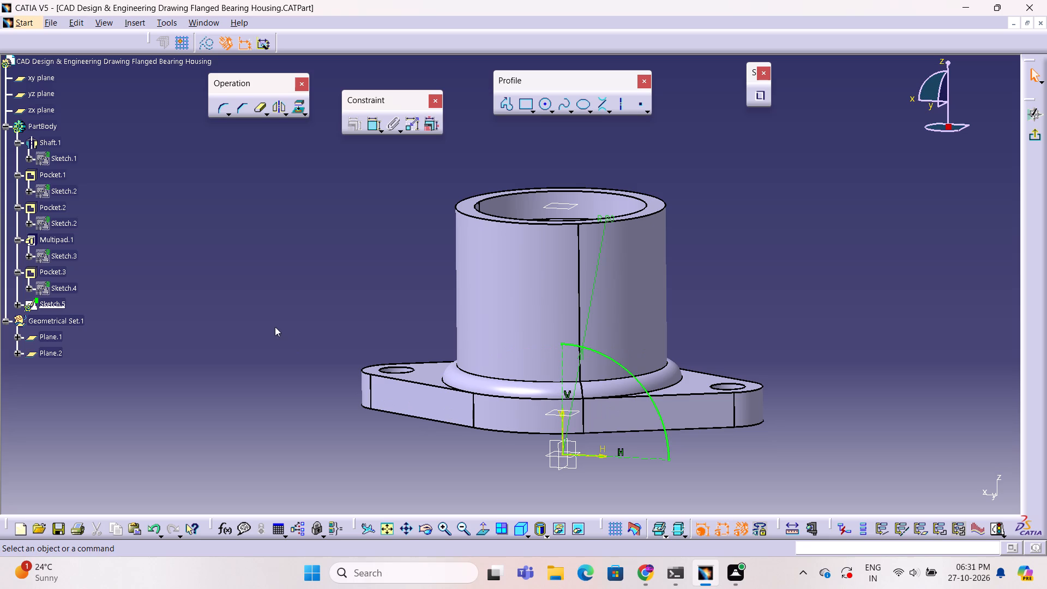
Examine the quarter arc's position against the flange and cylindrical body from several angles.
ctrl+middle_drag(258, 323, 285, 329)
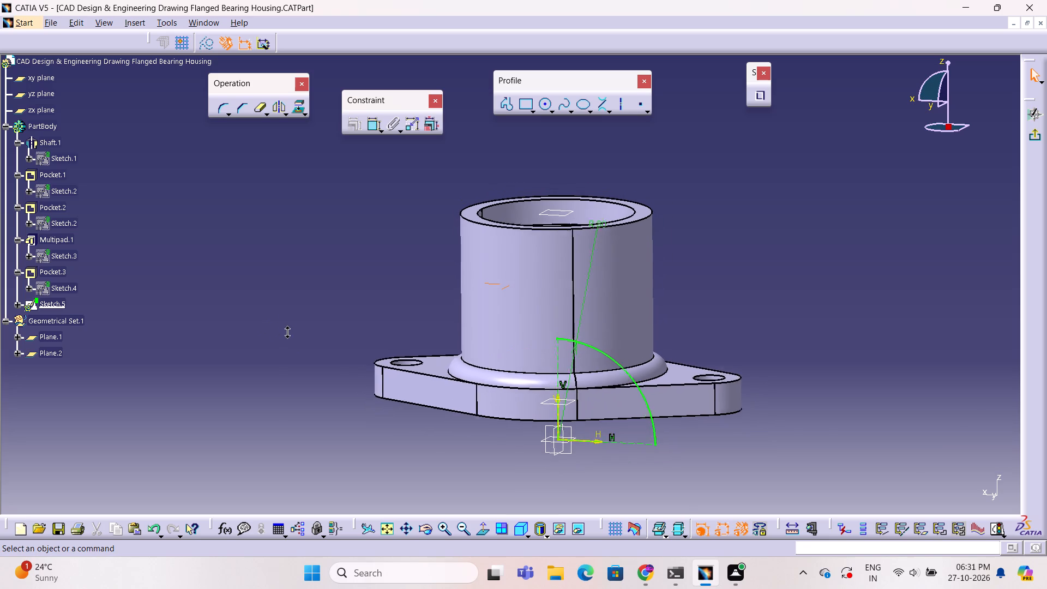
ctrl+middle_drag(285, 329, 288, 305)
ctrl+middle_drag(257, 316, 312, 302)
middle_drag(312, 302, 313, 303)
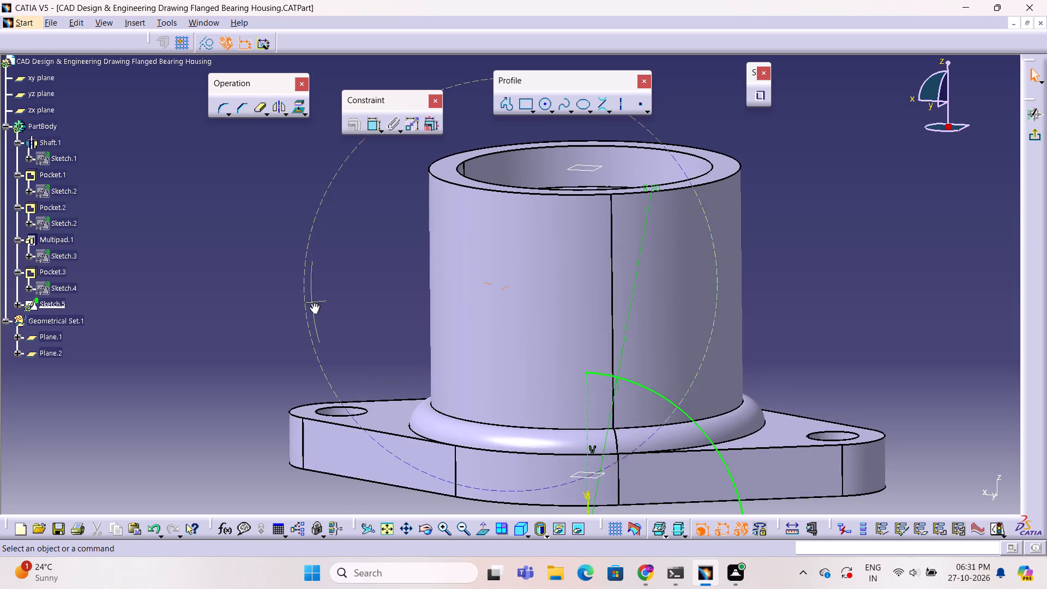
middle_drag(313, 303, 400, 350)
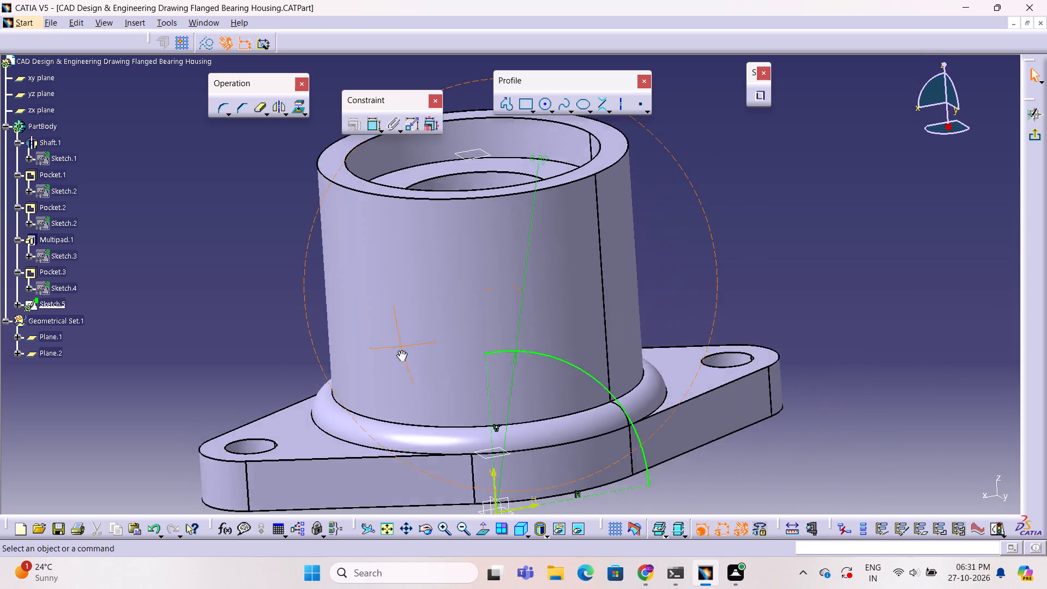
middle_drag(400, 350, 383, 323)
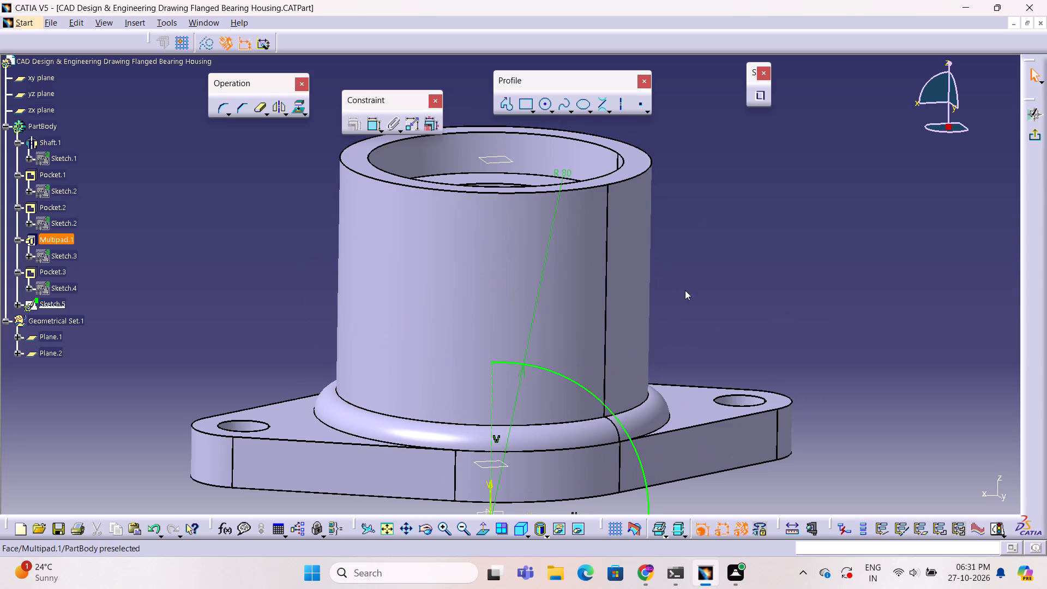
ctrl+middle_drag(692, 290, 697, 319)
ctrl+middle_click(697, 319)
ctrl+middle_click(625, 304)
ctrl+middle_drag(586, 388, 537, 388)
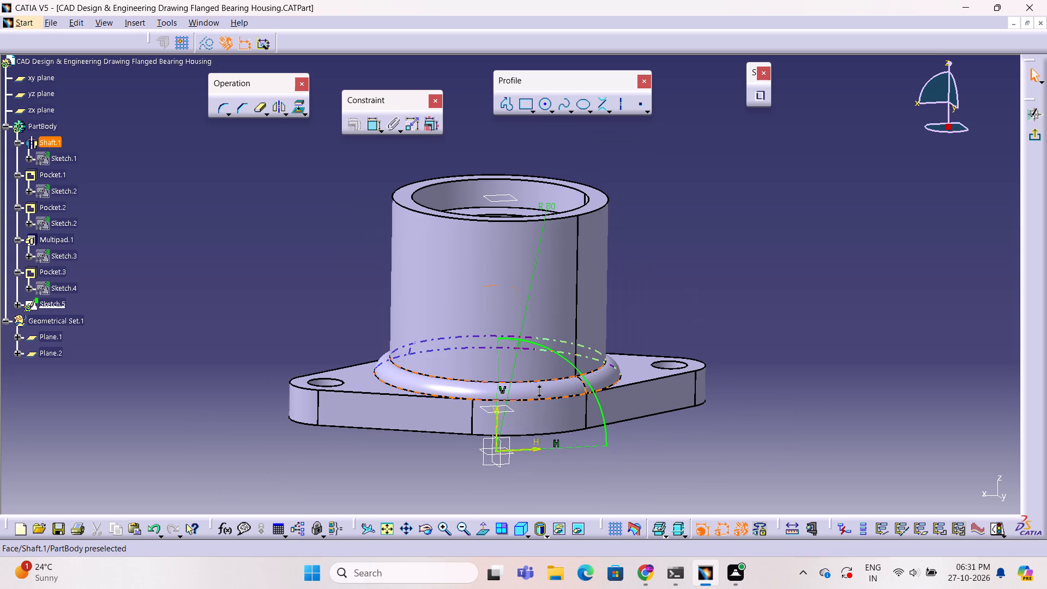
ctrl+middle_drag(537, 388, 514, 351)
ctrl+middle_drag(713, 306, 663, 318)
middle_drag(720, 346, 673, 334)
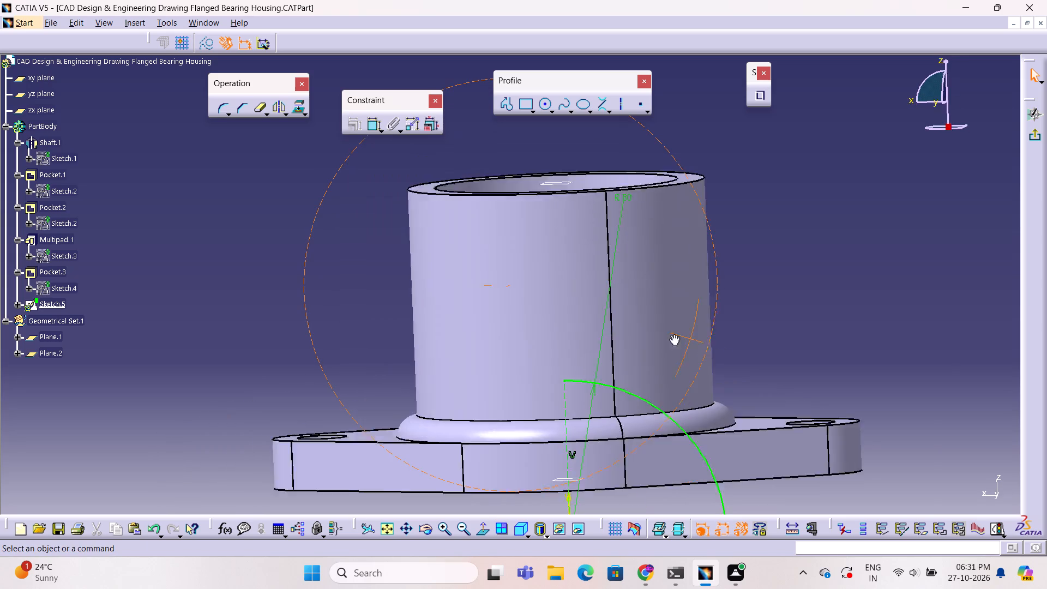
middle_drag(673, 334, 697, 312)
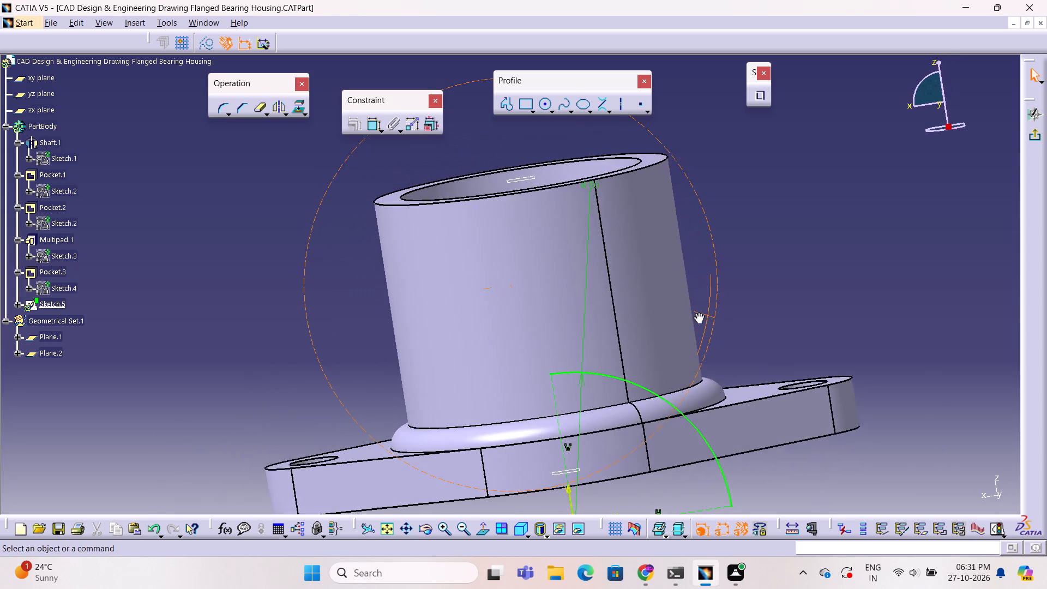
middle_drag(697, 312, 704, 327)
middle_drag(721, 500, 728, 374)
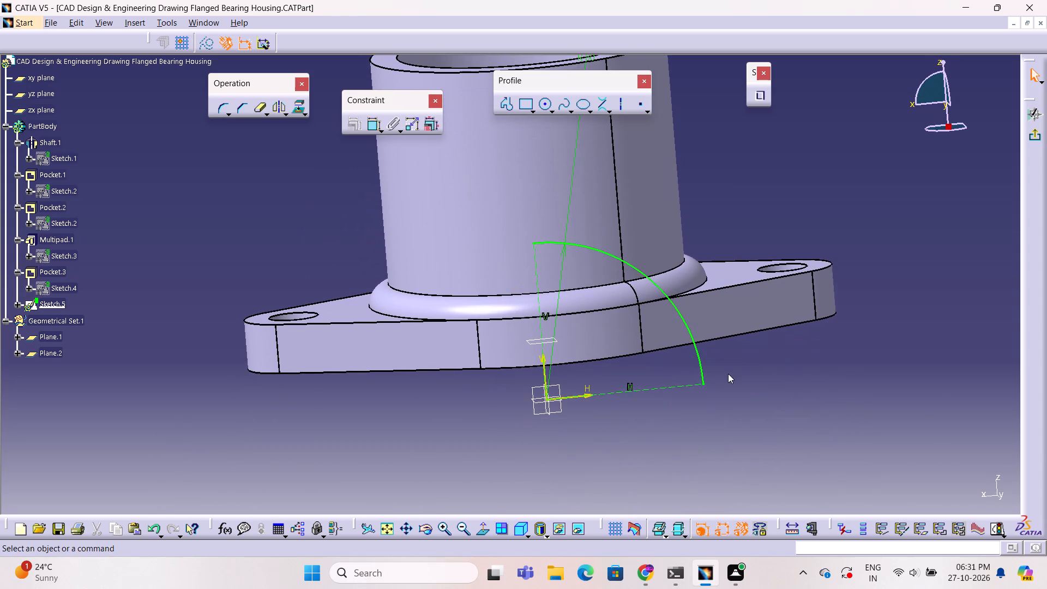
ctrl+middle_drag(747, 394, 741, 385)
ctrl+middle_drag(742, 384, 696, 405)
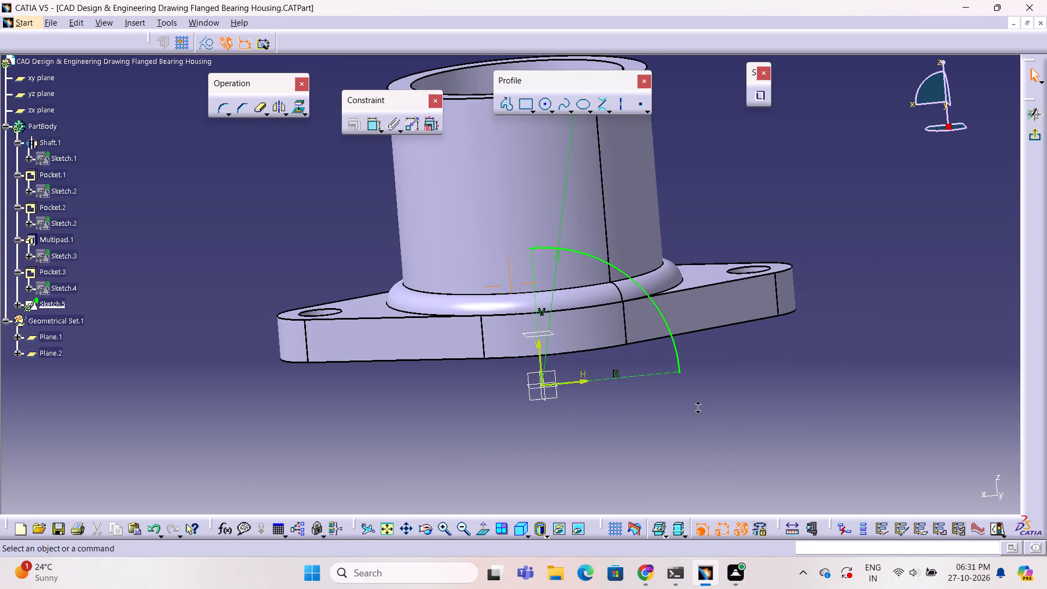
ctrl+middle_drag(696, 405, 697, 387)
middle_drag(631, 386, 541, 406)
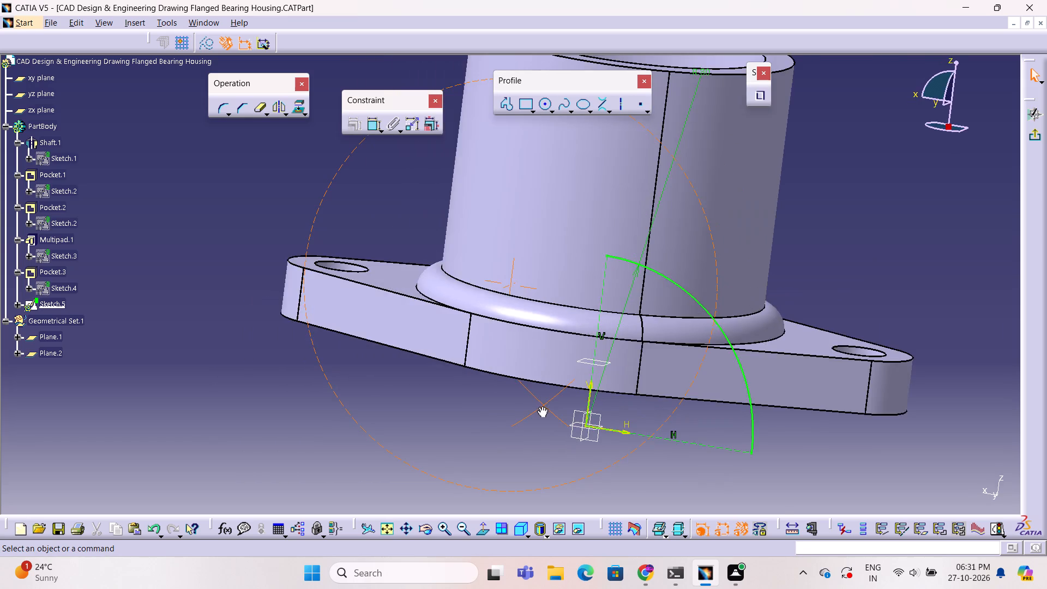
middle_drag(541, 406, 595, 374)
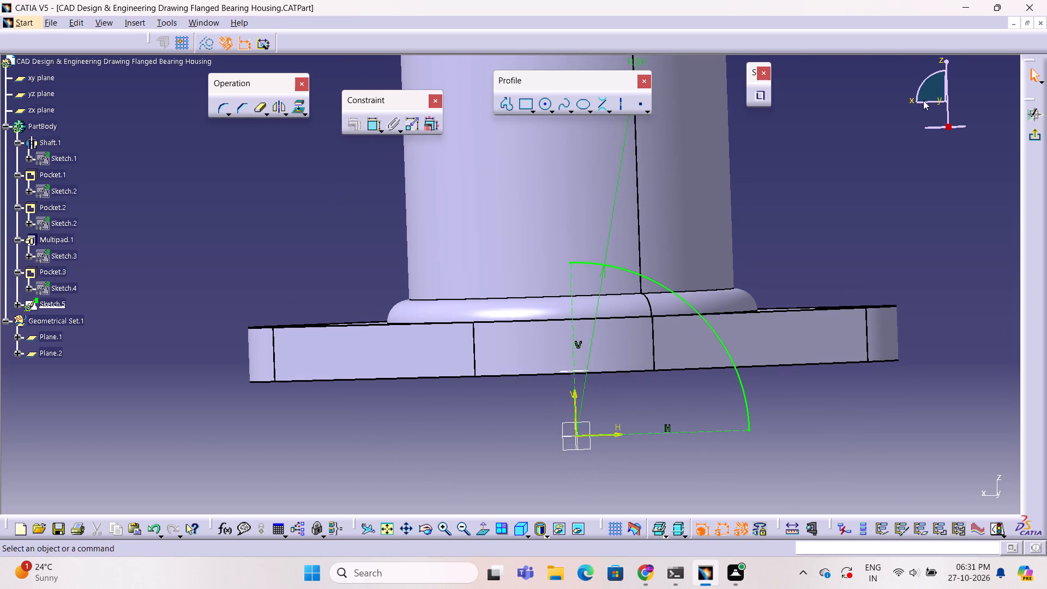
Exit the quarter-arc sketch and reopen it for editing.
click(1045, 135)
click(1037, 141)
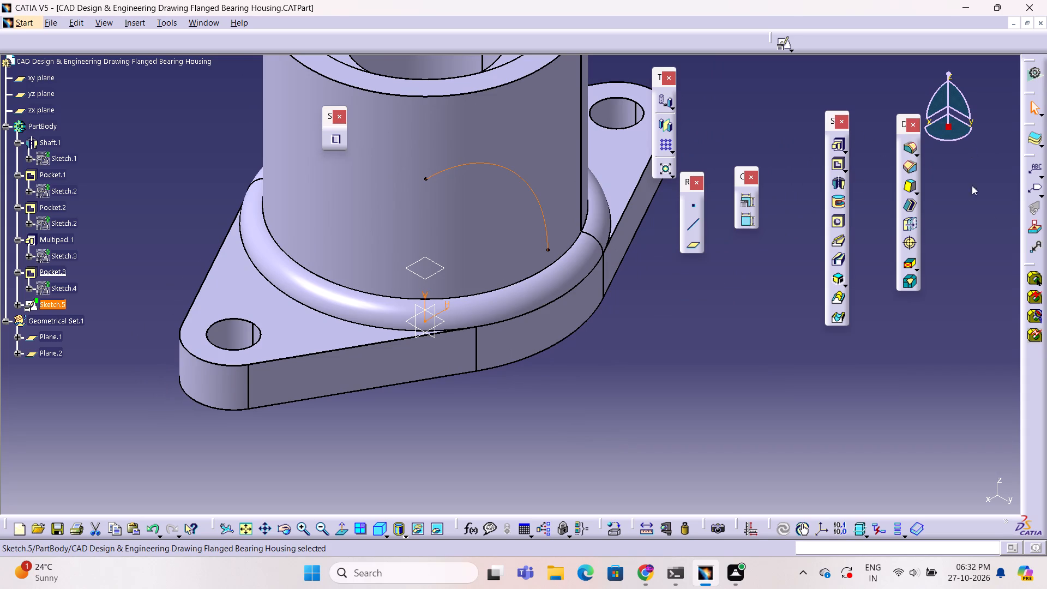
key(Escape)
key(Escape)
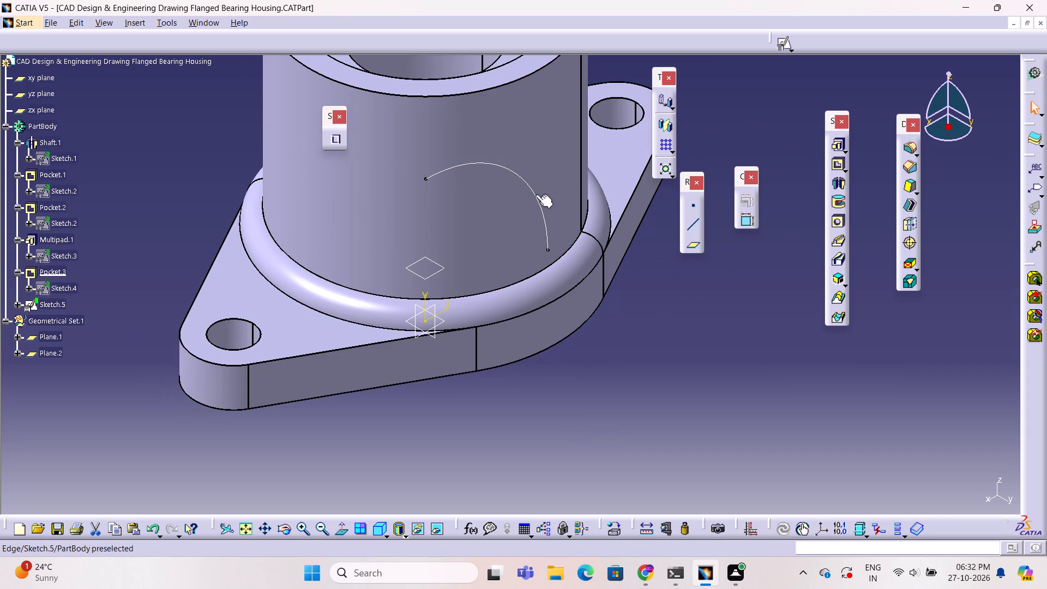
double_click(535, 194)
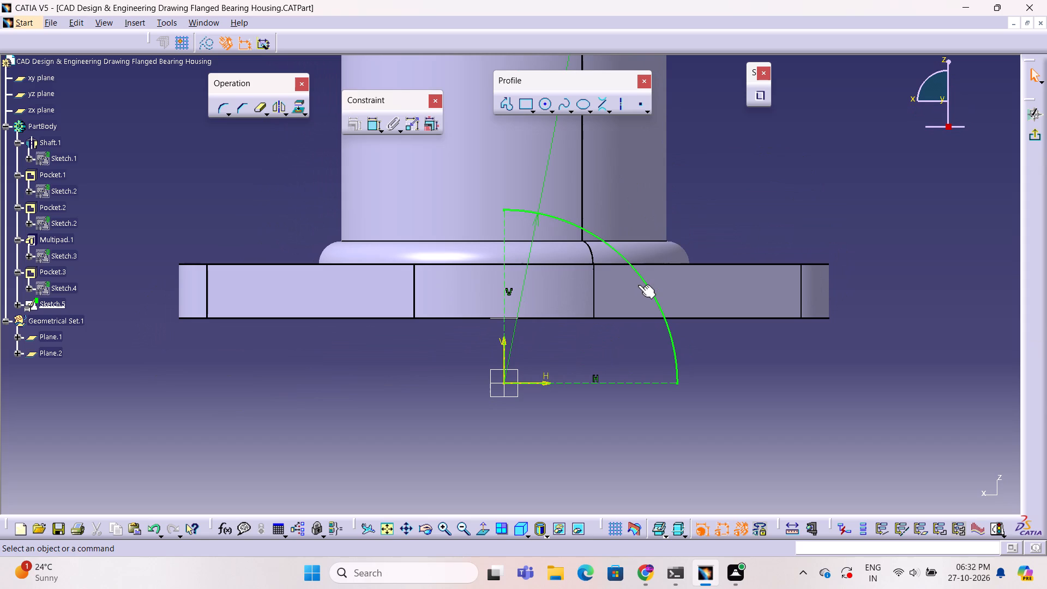
Mirror the quarter arc about the vertical axis to form a semicircular arc, and exit the sketch.
click(661, 311)
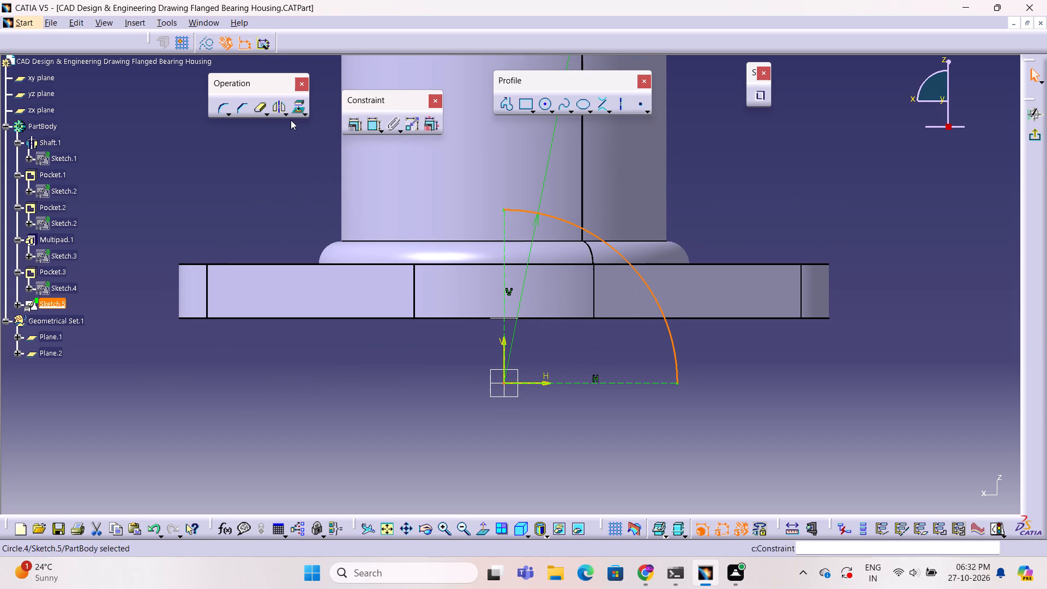
click(279, 104)
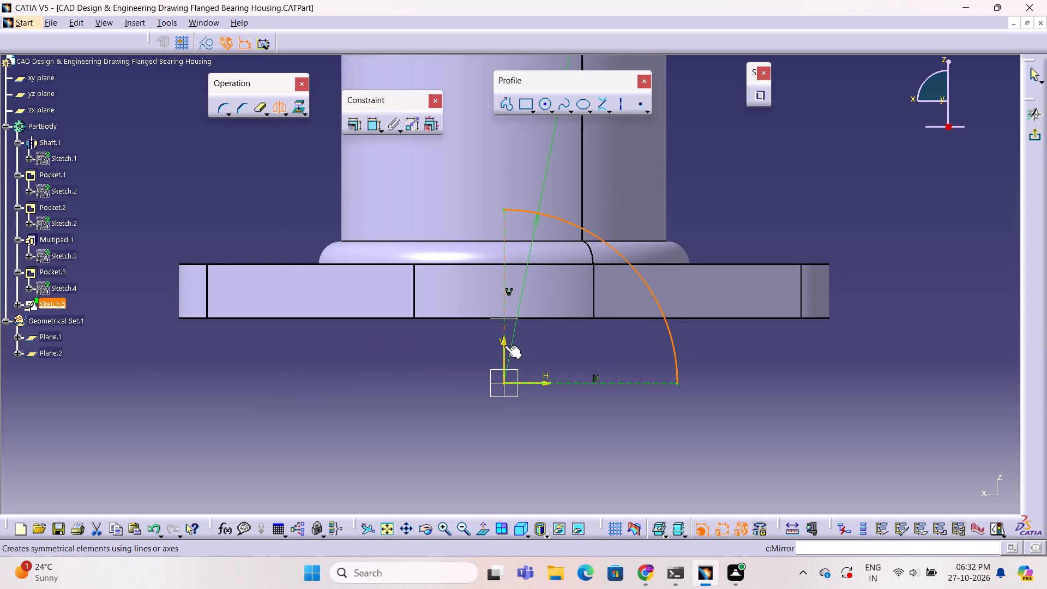
click(504, 345)
click(753, 348)
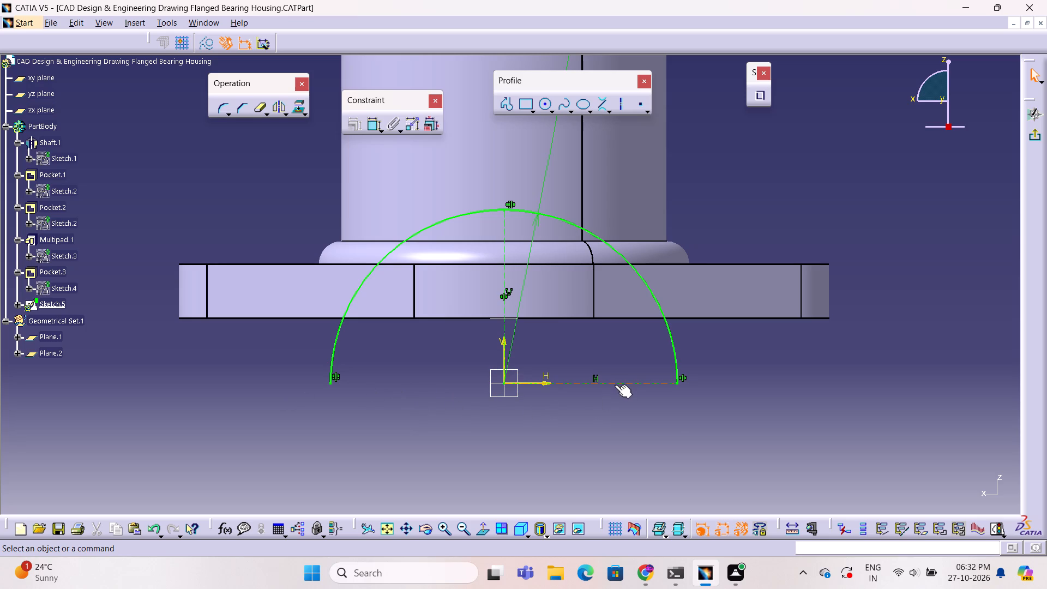
click(1040, 138)
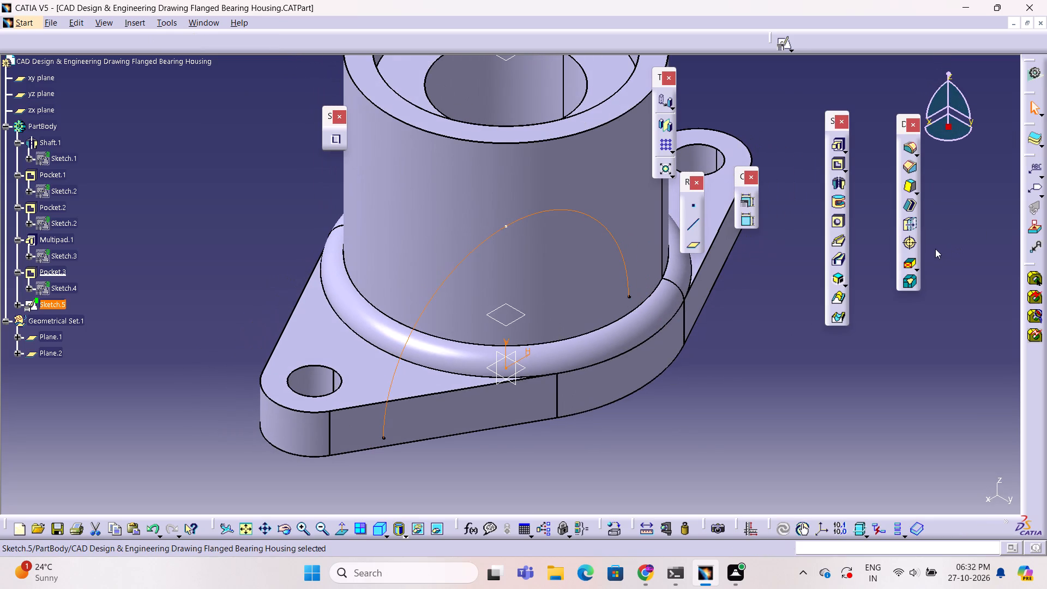
Start a pocket from the semicircular sketch, set its first limit to Up to last, and preview the cut through the base.
click(834, 164)
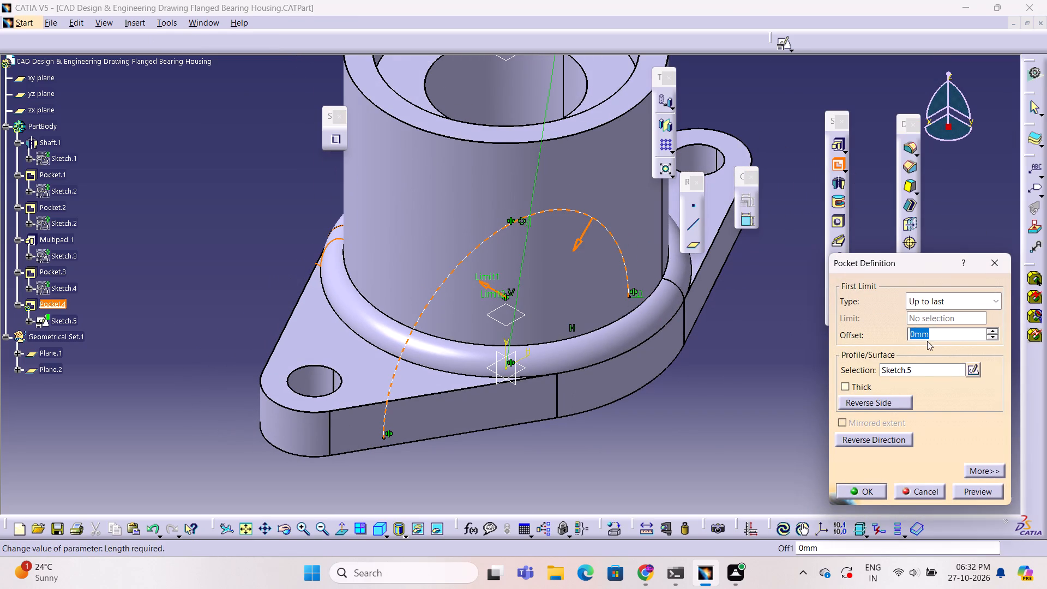
click(968, 296)
click(965, 311)
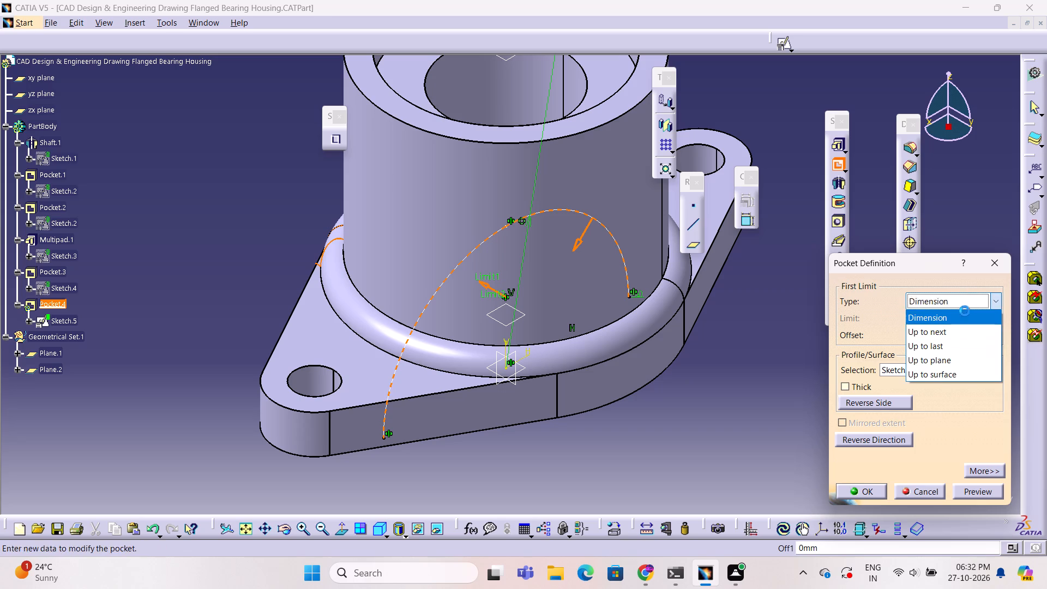
click(888, 424)
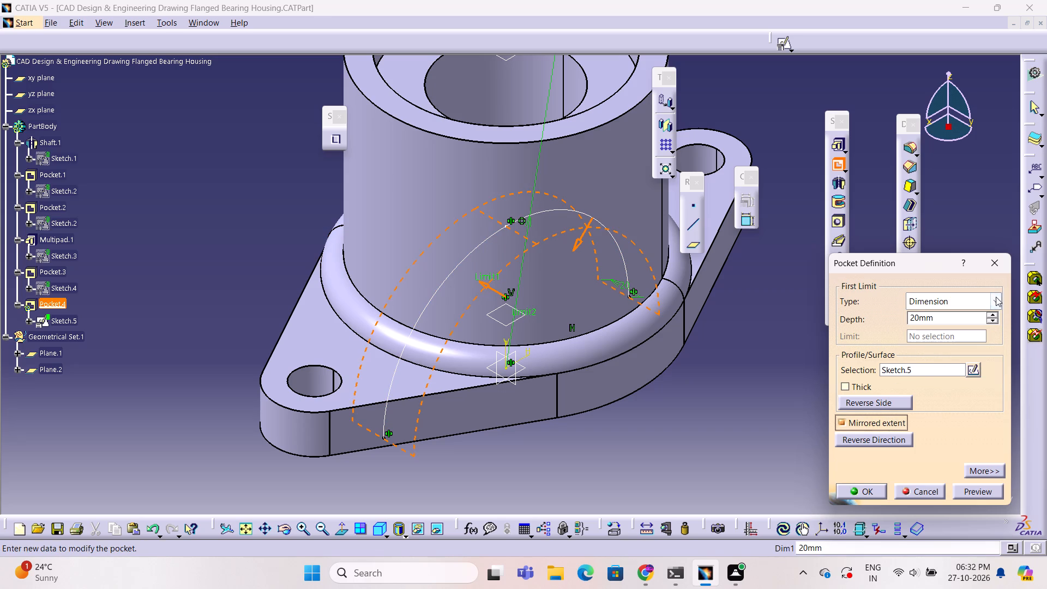
click(996, 297)
click(973, 342)
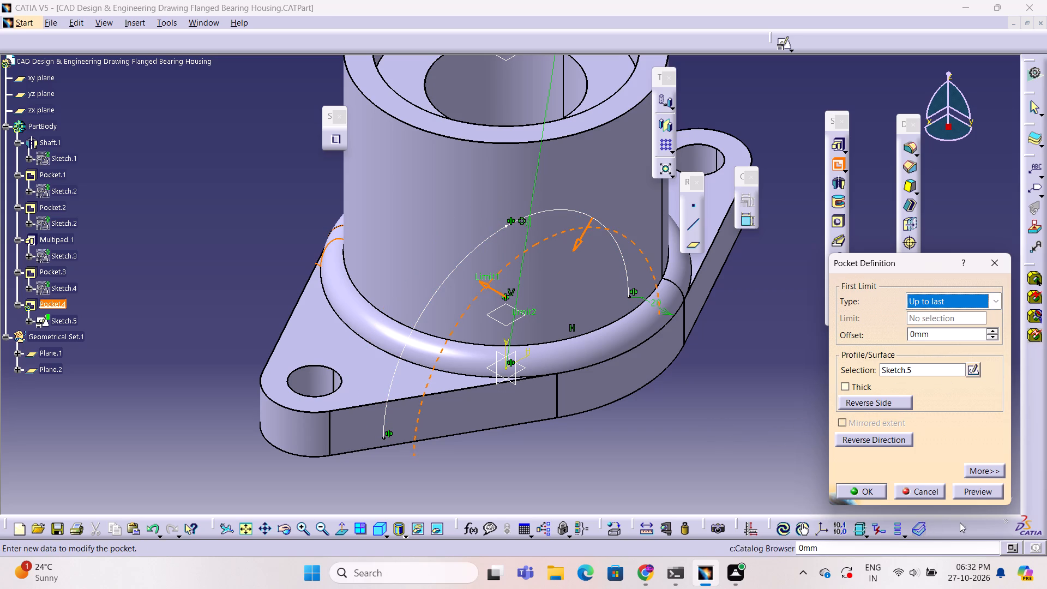
click(989, 496)
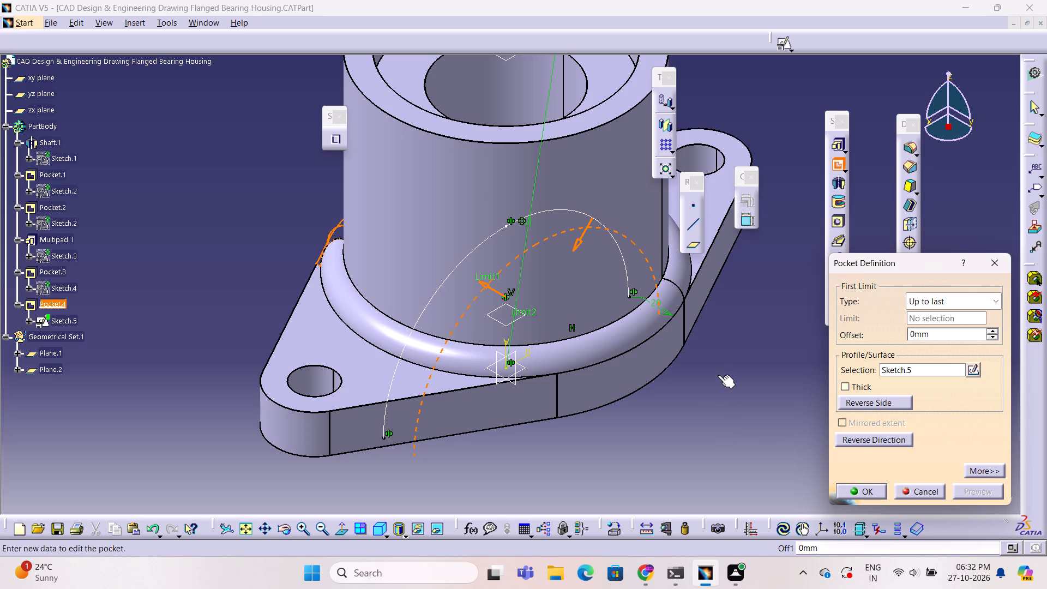
ctrl+middle_drag(718, 375, 718, 396)
middle_drag(718, 396, 308, 356)
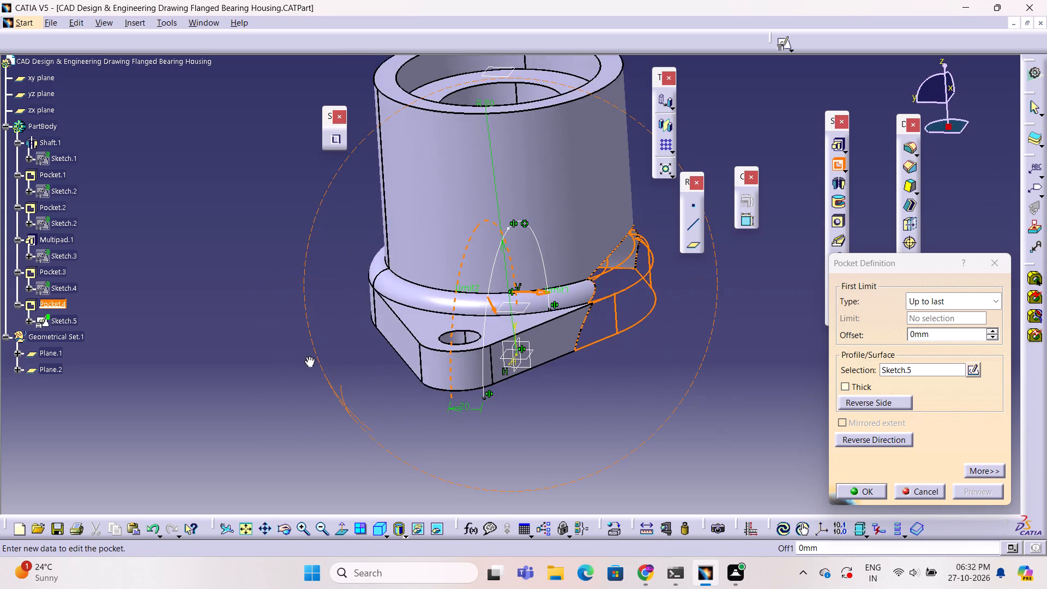
middle_drag(308, 356, 280, 364)
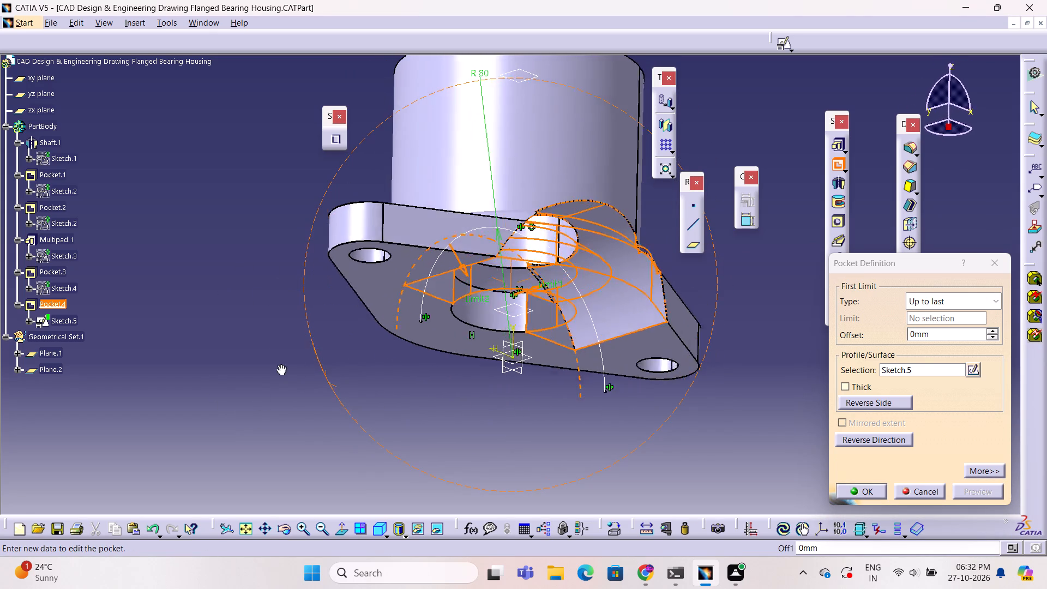
middle_drag(280, 364, 291, 389)
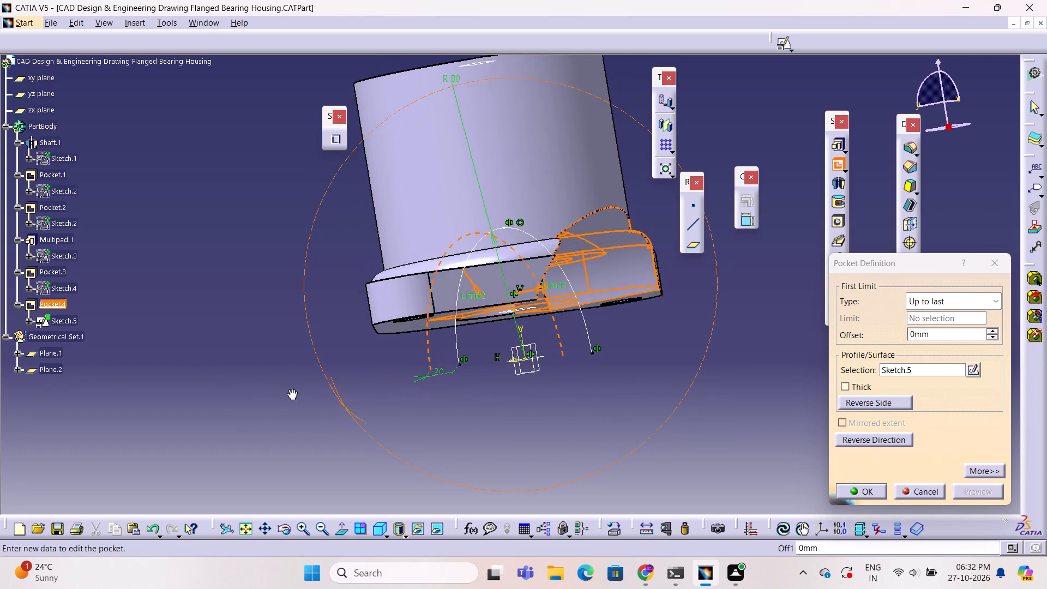
middle_drag(291, 389, 73, 359)
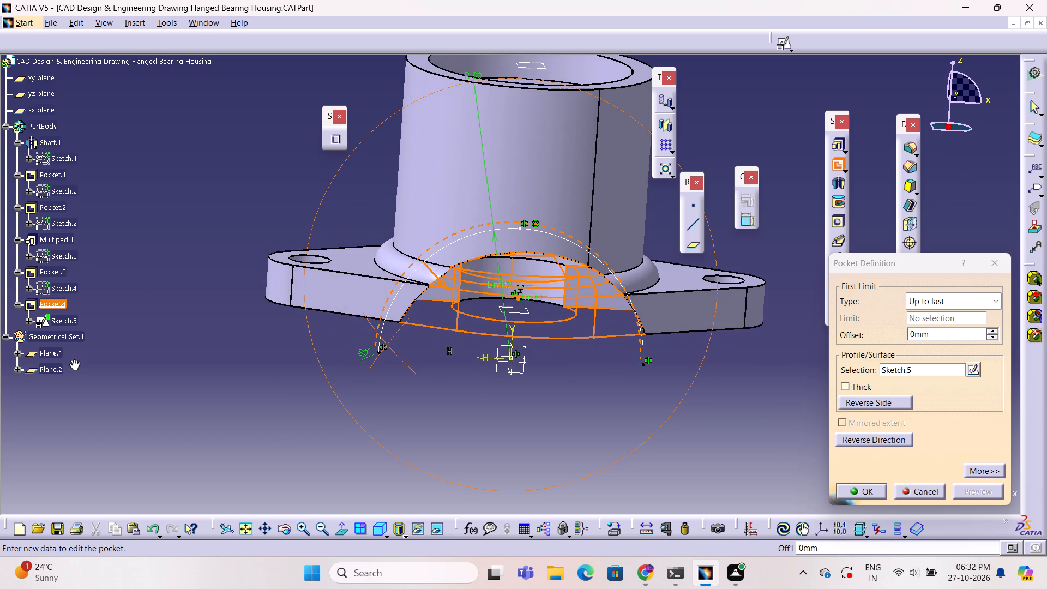
middle_drag(73, 359, 450, 489)
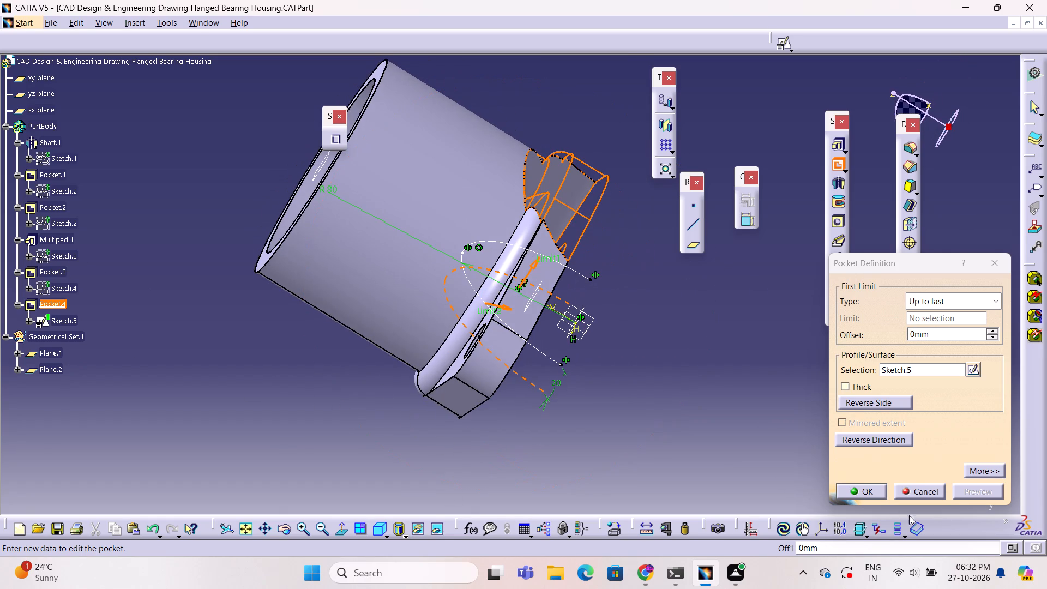
Set the pocket's second limit to Up to last, preview the cut in both directions, and create the pocket.
click(986, 468)
double_click(942, 311)
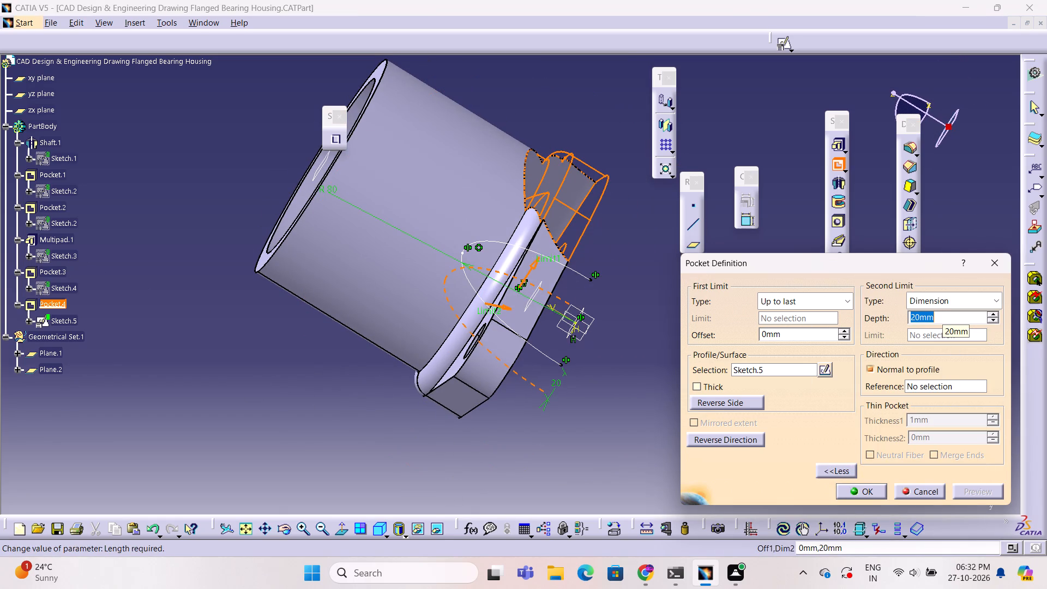
key(0)
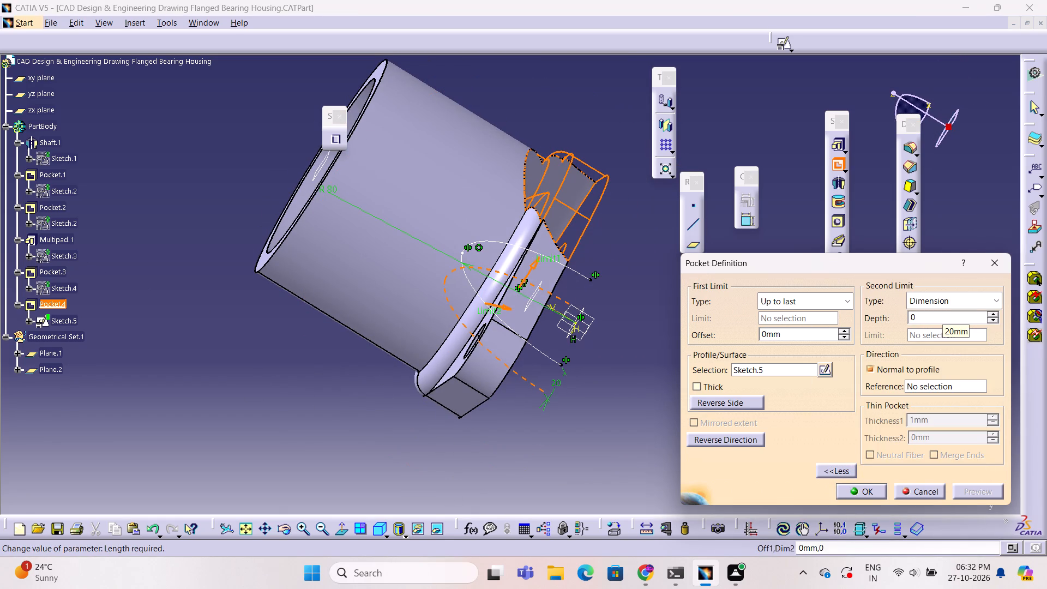
click(982, 297)
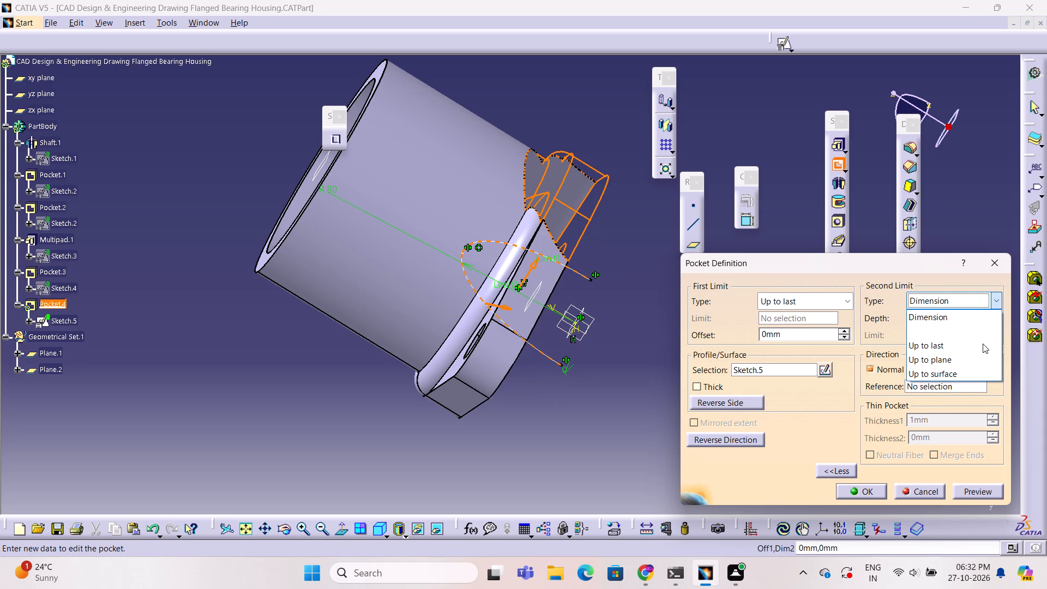
click(983, 344)
click(961, 486)
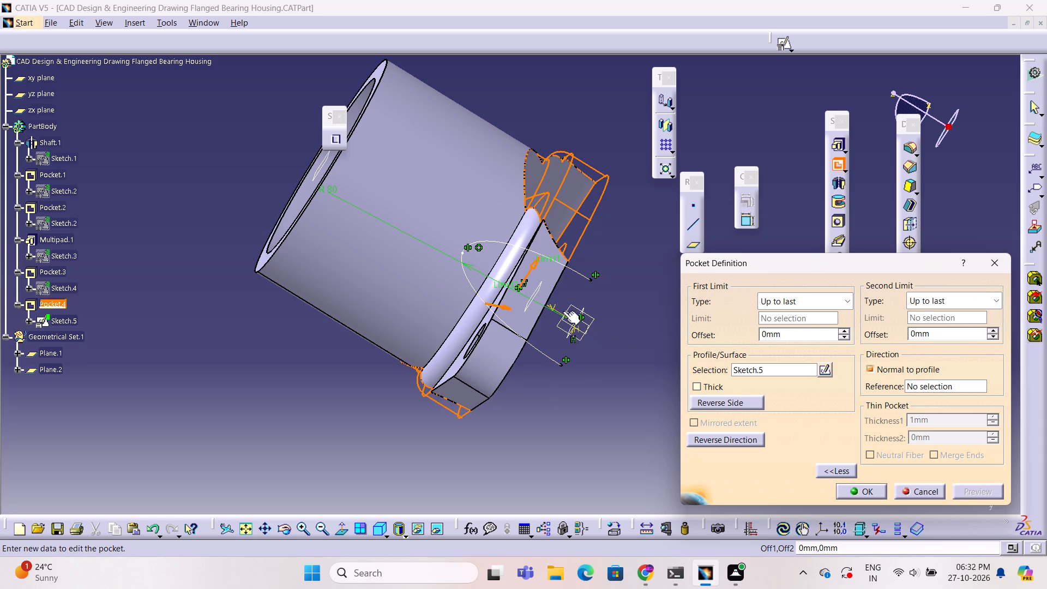
ctrl+middle_drag(621, 292, 612, 304)
ctrl+middle_drag(613, 298, 502, 327)
middle_click(502, 327)
middle_drag(502, 327, 478, 310)
ctrl+drag(418, 272, 410, 267)
ctrl+middle_drag(410, 267, 501, 197)
ctrl+middle_drag(575, 285, 563, 314)
ctrl+click(563, 314)
ctrl+middle_drag(563, 314, 569, 296)
middle_click(576, 292)
ctrl+middle_drag(573, 284, 568, 278)
ctrl+drag(568, 278, 559, 271)
ctrl+drag(526, 248, 502, 235)
ctrl+middle_drag(502, 235, 414, 300)
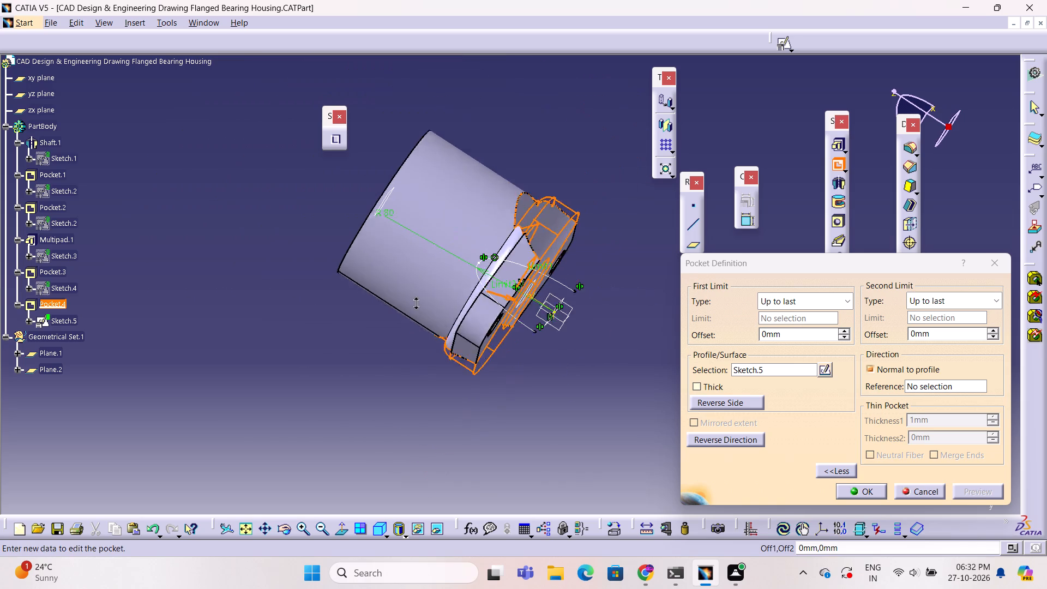
ctrl+middle_drag(414, 300, 462, 280)
ctrl+middle_drag(564, 225, 542, 284)
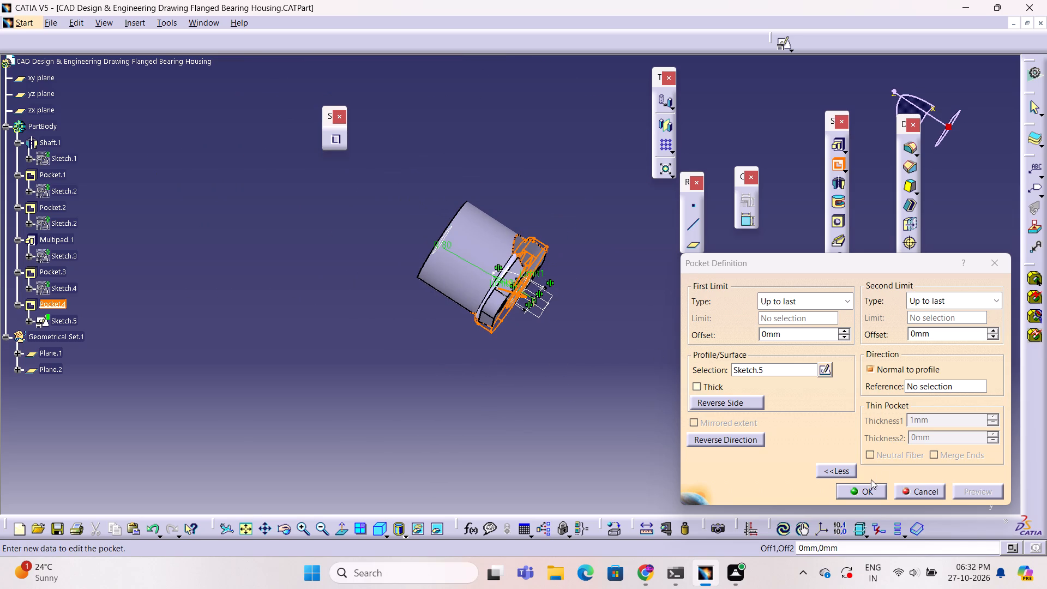
click(872, 485)
Examine the pocket cut across the flange and lower cylinder from several angles, including the standard front view.
click(601, 267)
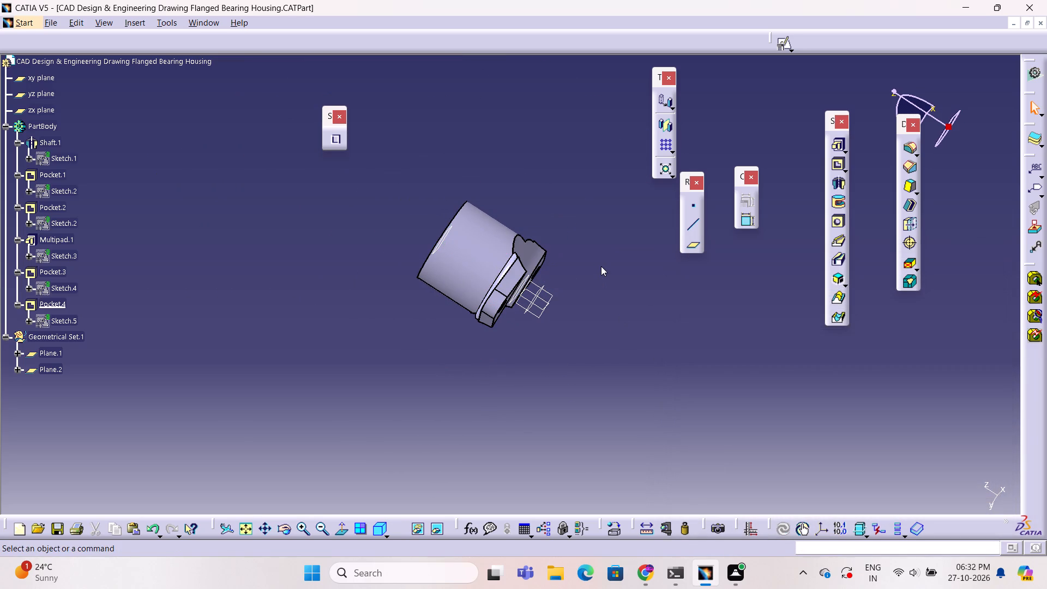
ctrl+middle_drag(601, 266, 599, 277)
ctrl+middle_drag(595, 271, 454, 270)
middle_drag(462, 256, 374, 226)
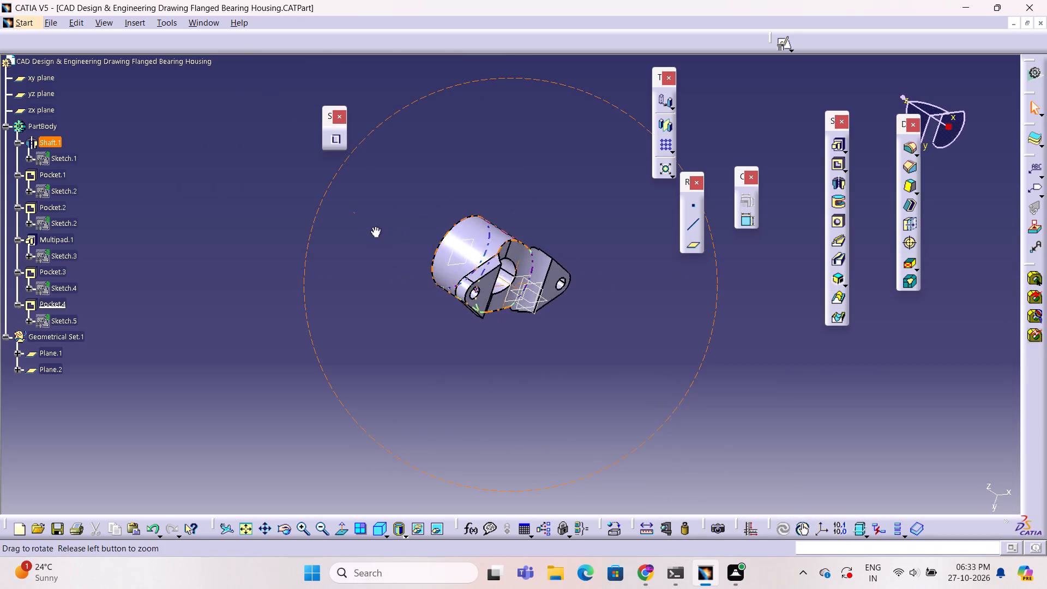
middle_drag(374, 226, 349, 160)
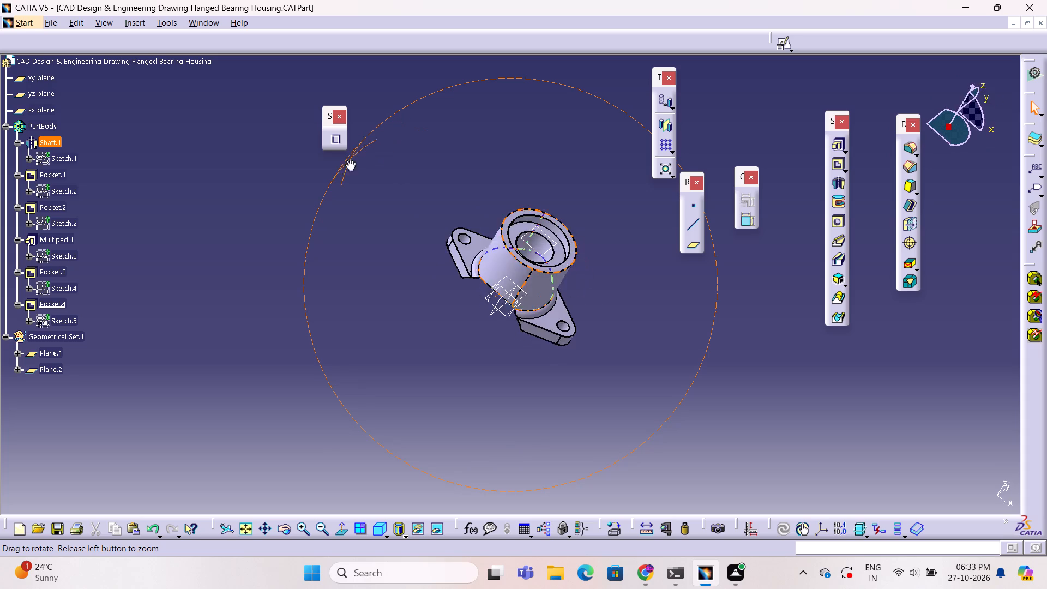
middle_drag(349, 160, 341, 140)
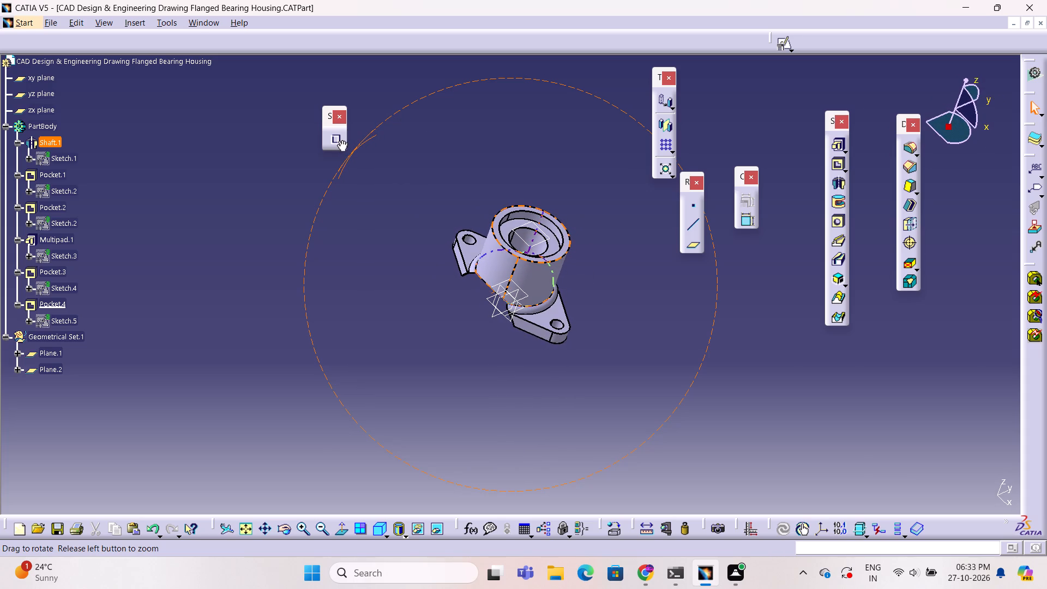
middle_drag(341, 140, 309, 208)
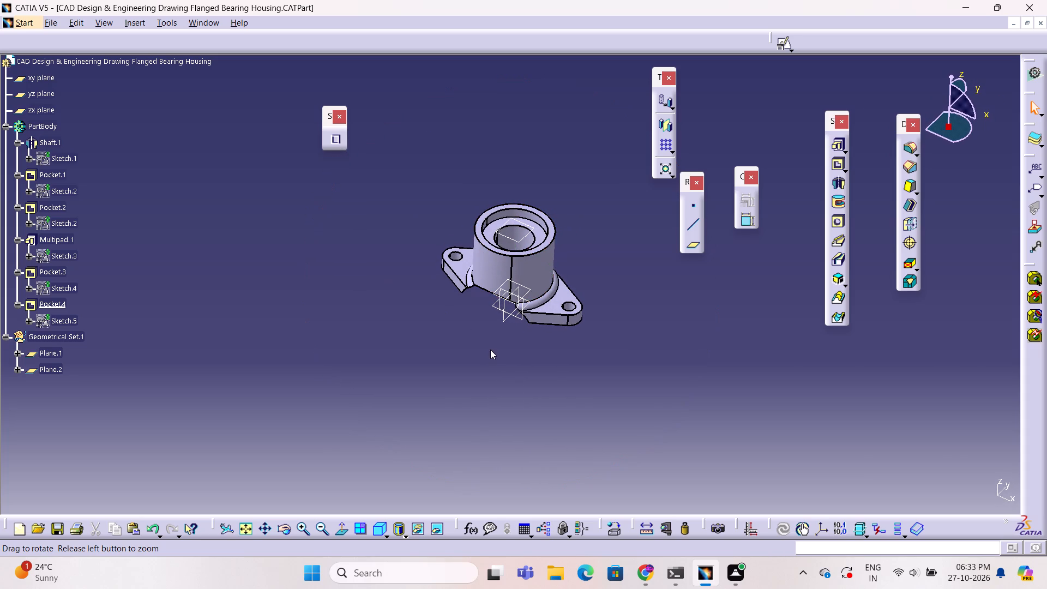
click(490, 350)
ctrl+middle_drag(503, 350, 522, 269)
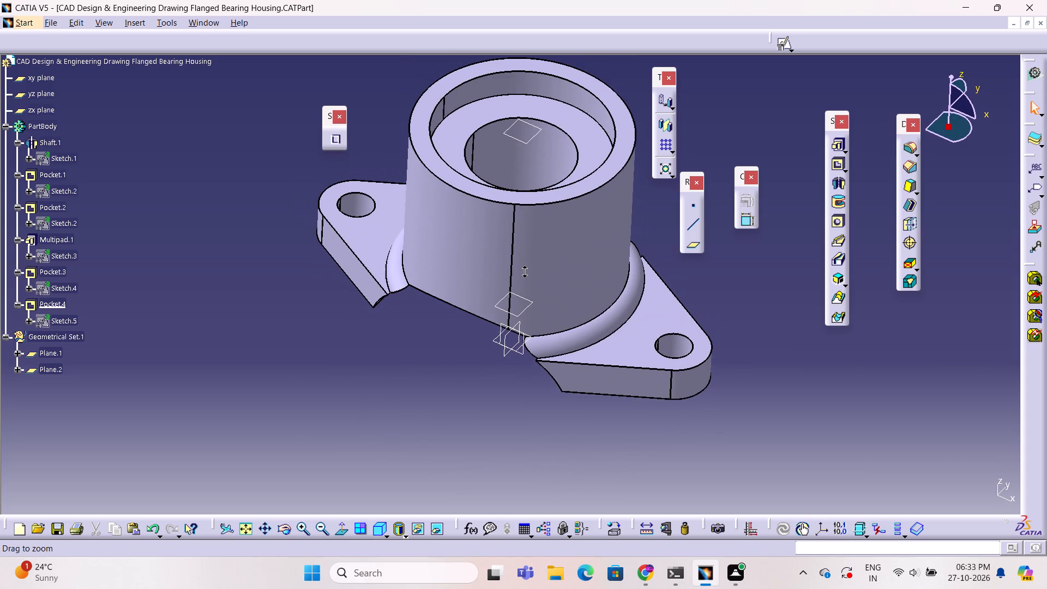
ctrl+middle_drag(522, 269, 528, 255)
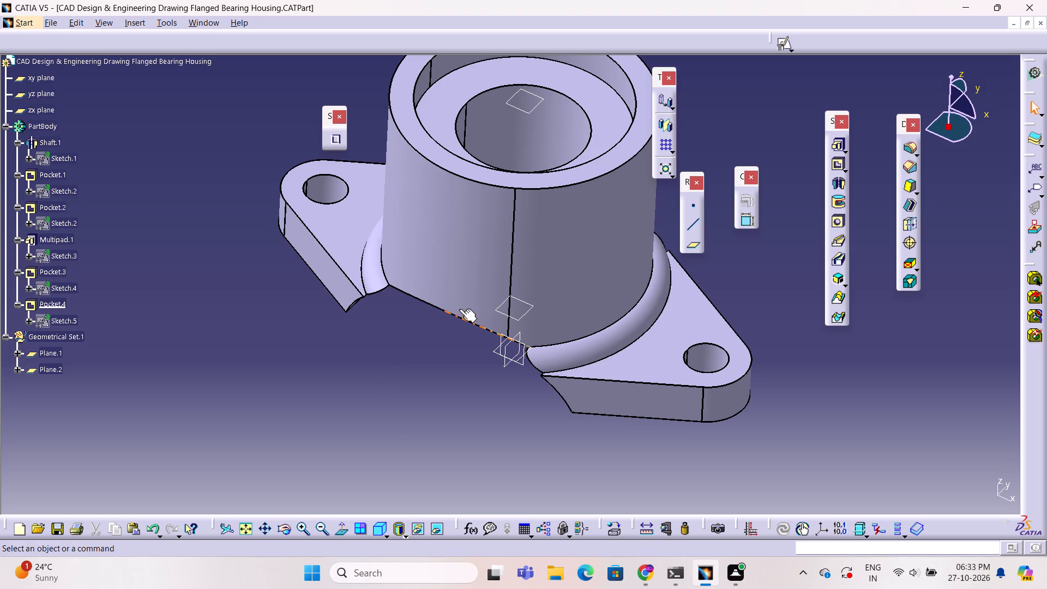
click(388, 534)
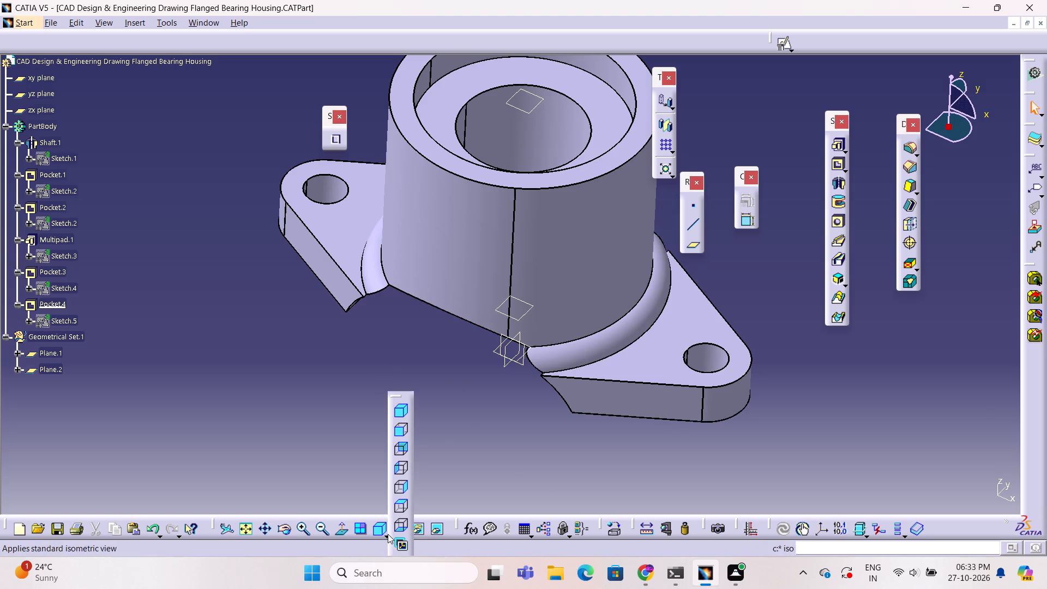
click(402, 436)
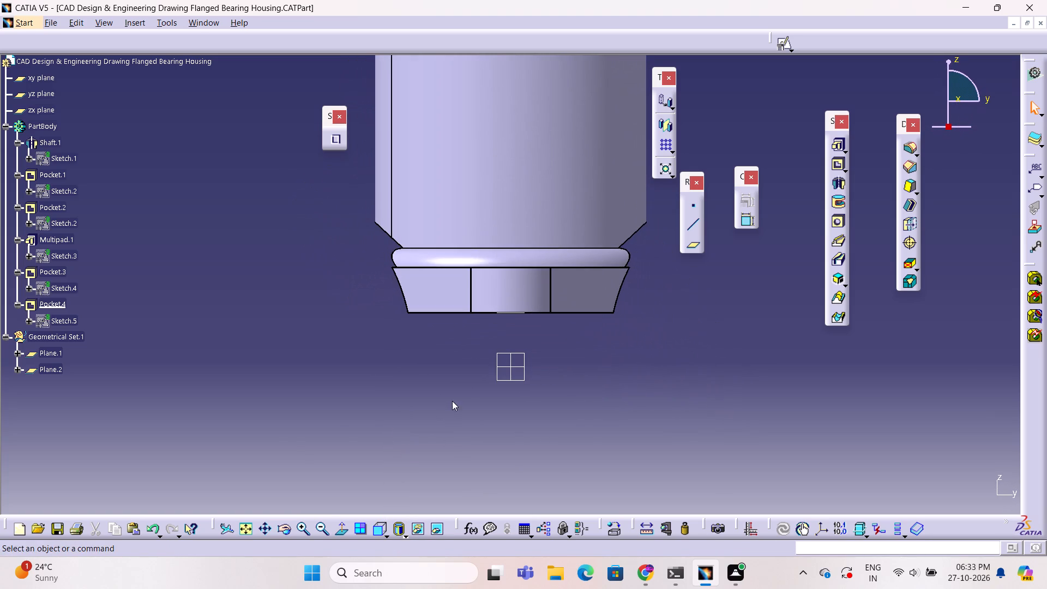
ctrl+middle_drag(461, 393, 458, 416)
ctrl+middle_click(461, 406)
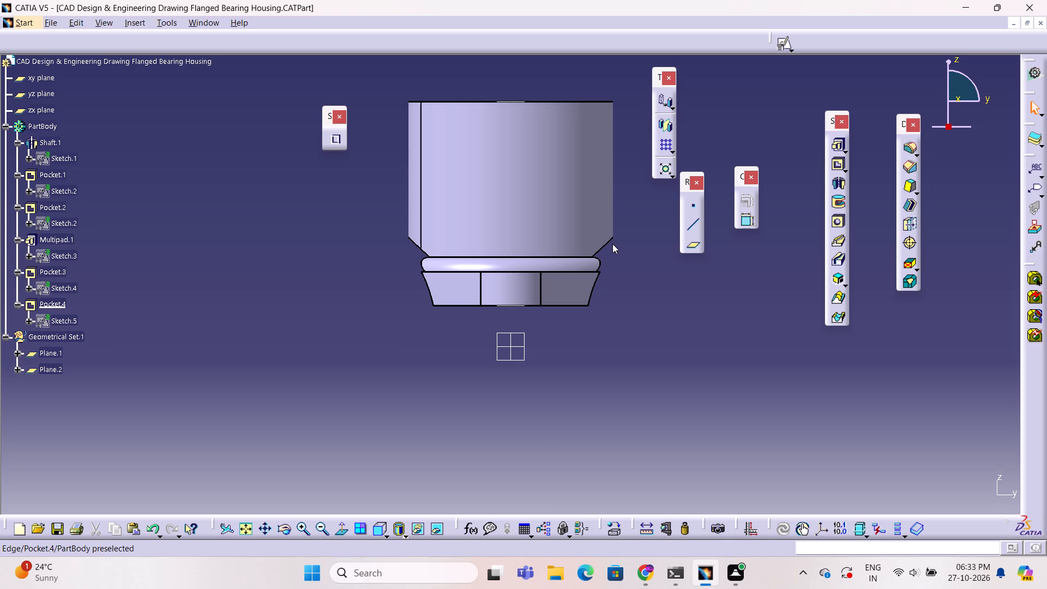
ctrl+middle_drag(607, 294, 609, 323)
ctrl+middle_drag(280, 324, 425, 339)
middle_drag(425, 339, 551, 392)
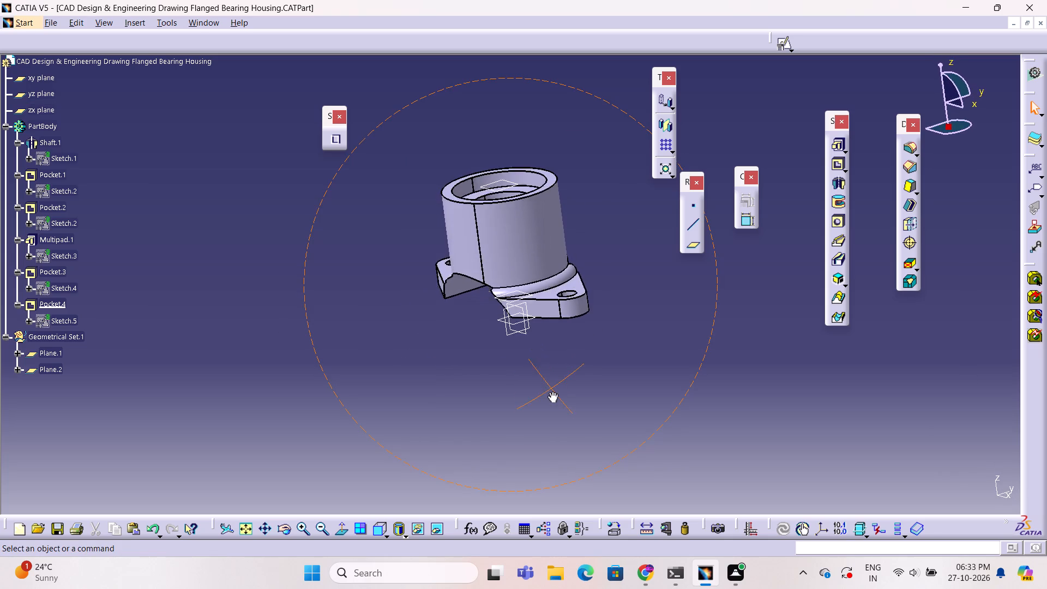
middle_drag(551, 392, 609, 414)
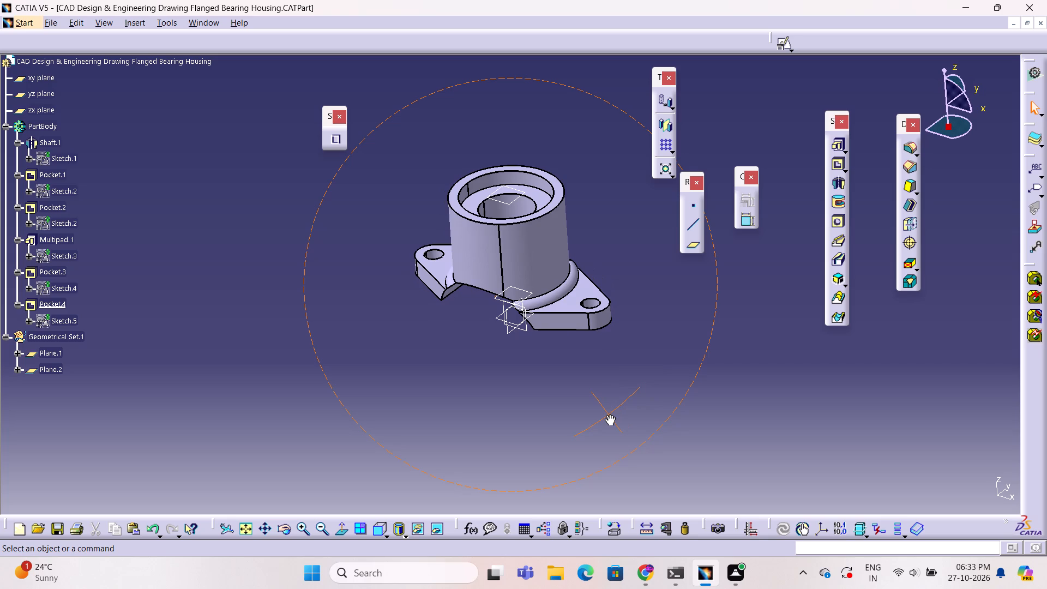
middle_drag(609, 414, 609, 415)
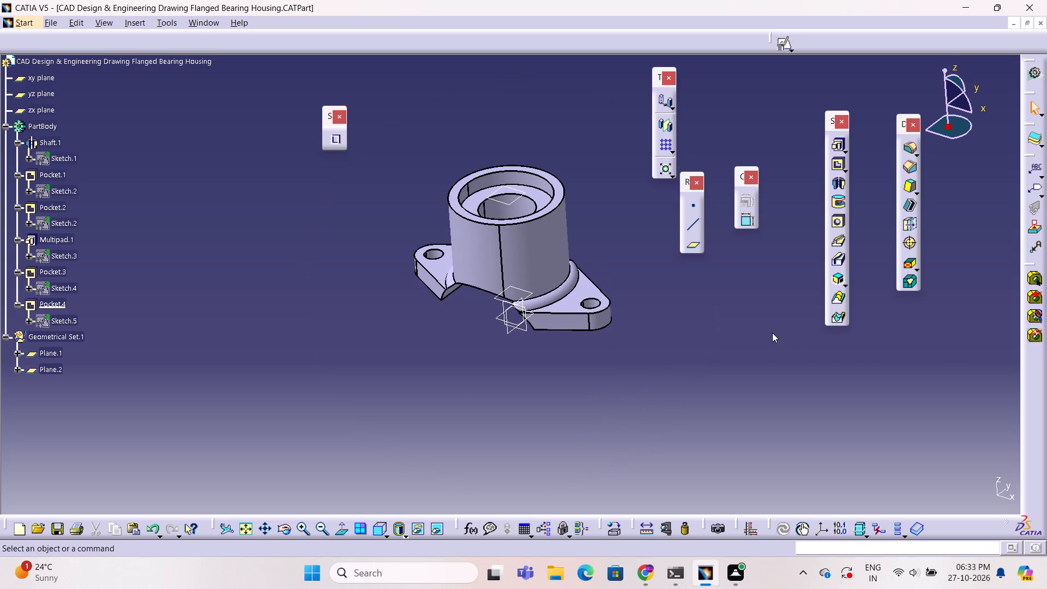
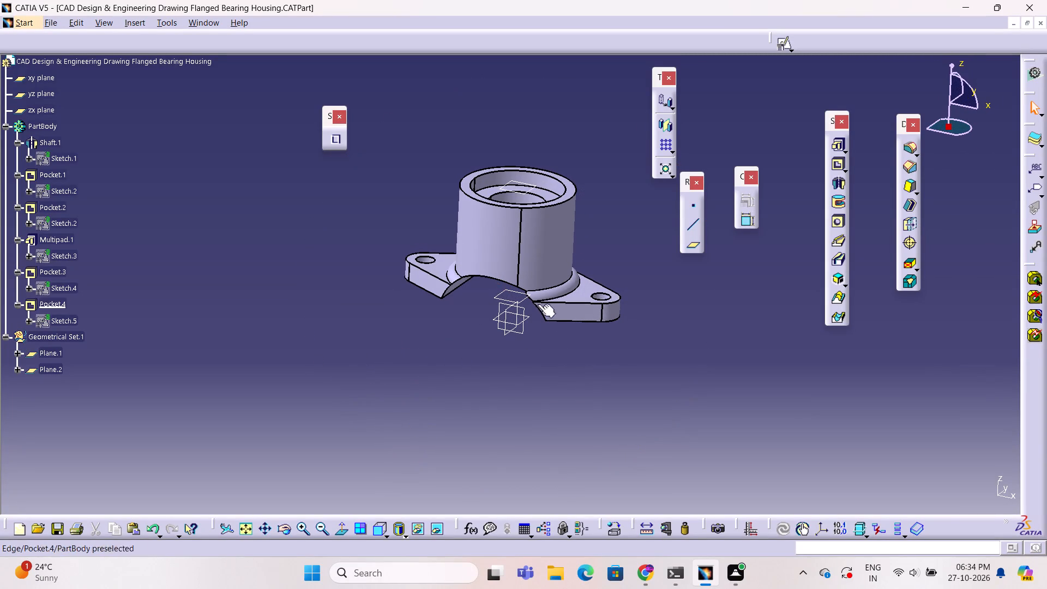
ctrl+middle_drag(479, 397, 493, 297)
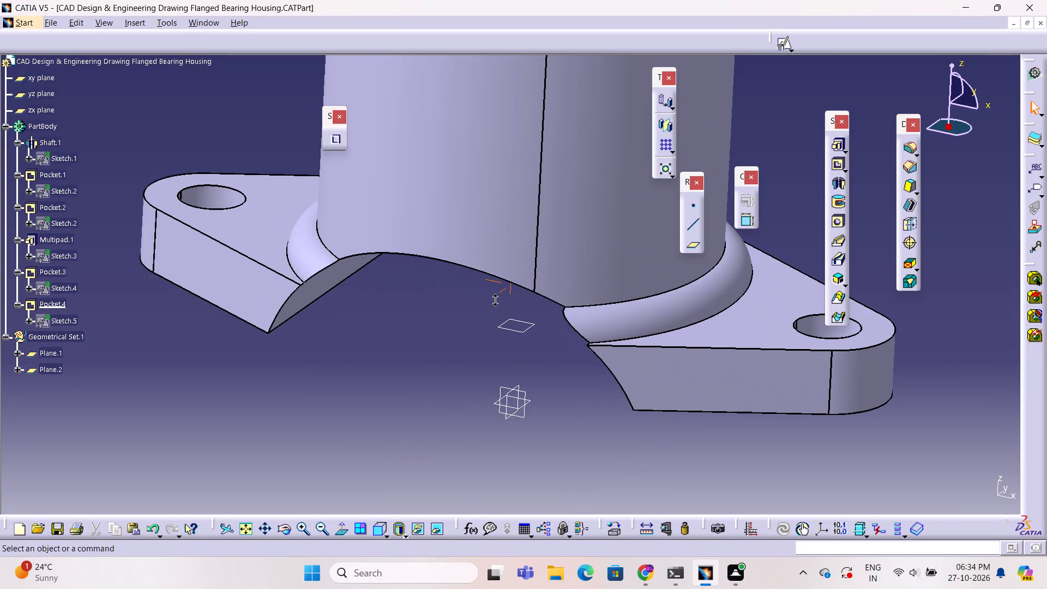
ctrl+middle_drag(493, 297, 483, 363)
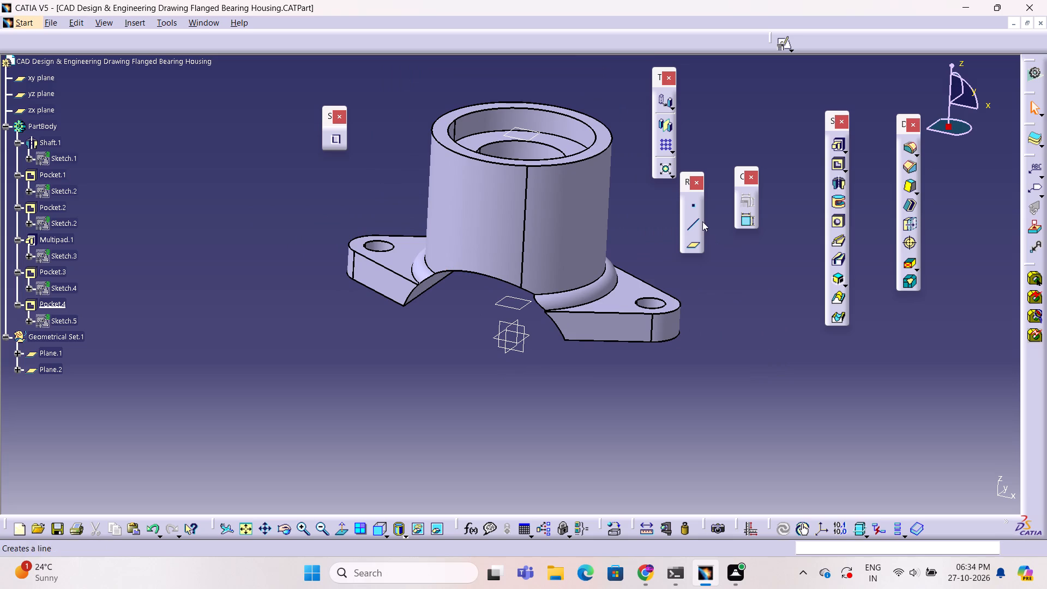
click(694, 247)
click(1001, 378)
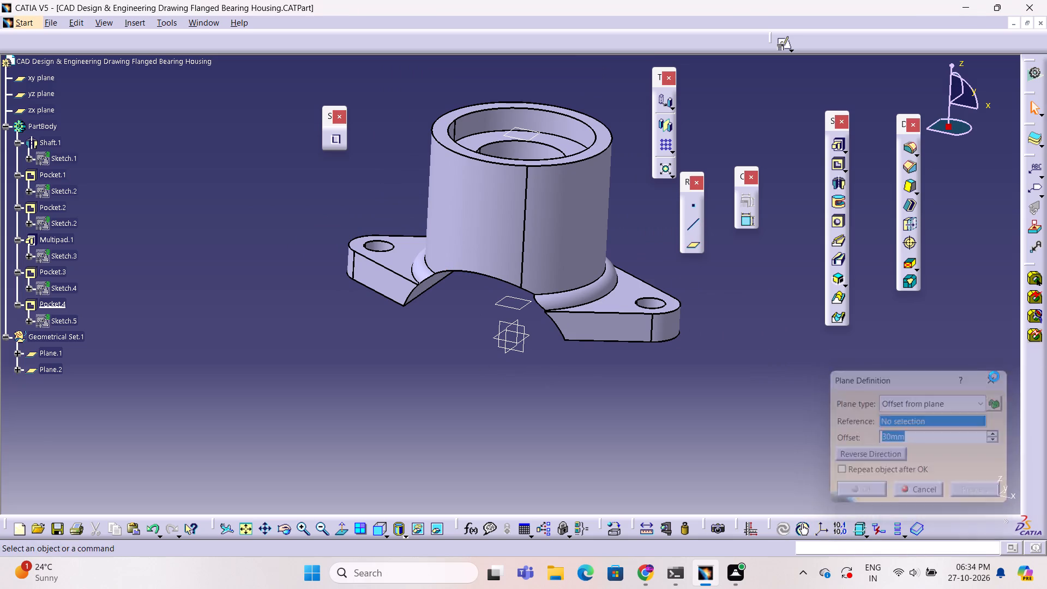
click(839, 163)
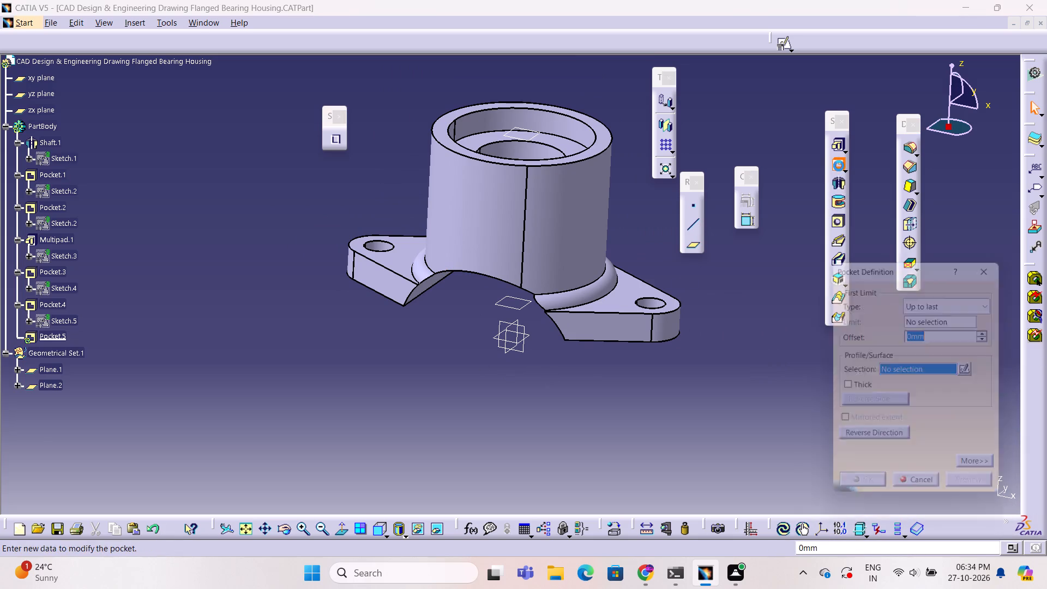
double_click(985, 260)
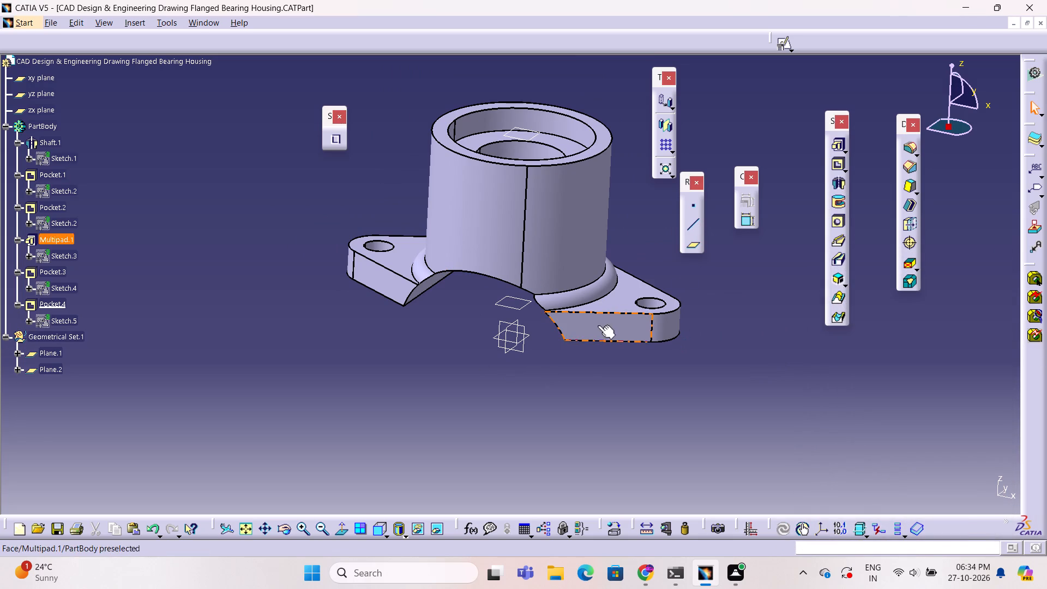
Examine the finished housing from the front, sides and underside, checking the curved base cut, the bore and the flange holes.
ctrl+middle_drag(326, 322, 329, 336)
ctrl+middle_drag(448, 354, 440, 318)
middle_drag(440, 318, 327, 299)
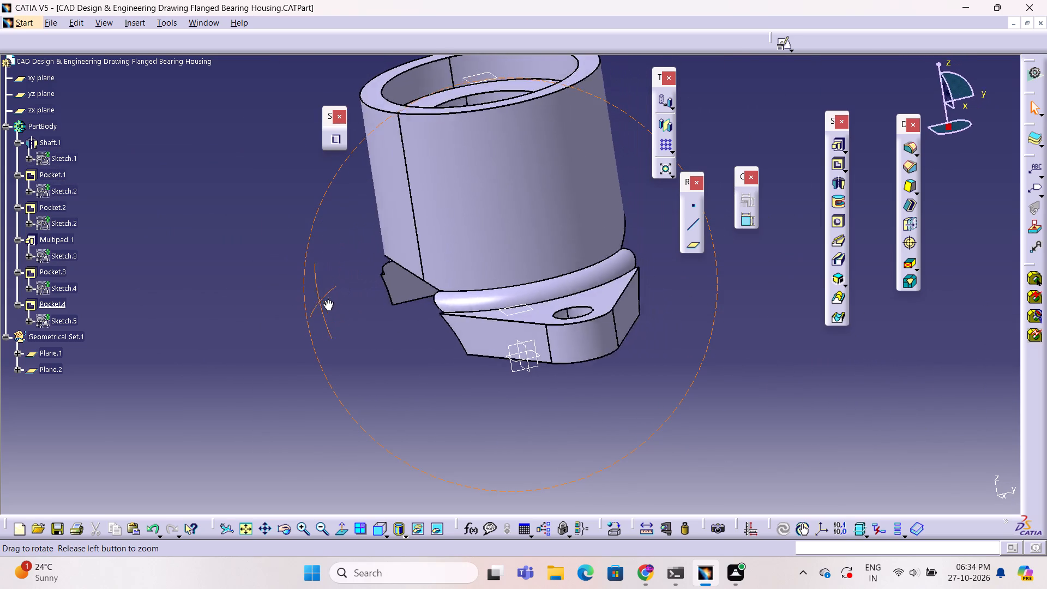
middle_drag(327, 299, 441, 333)
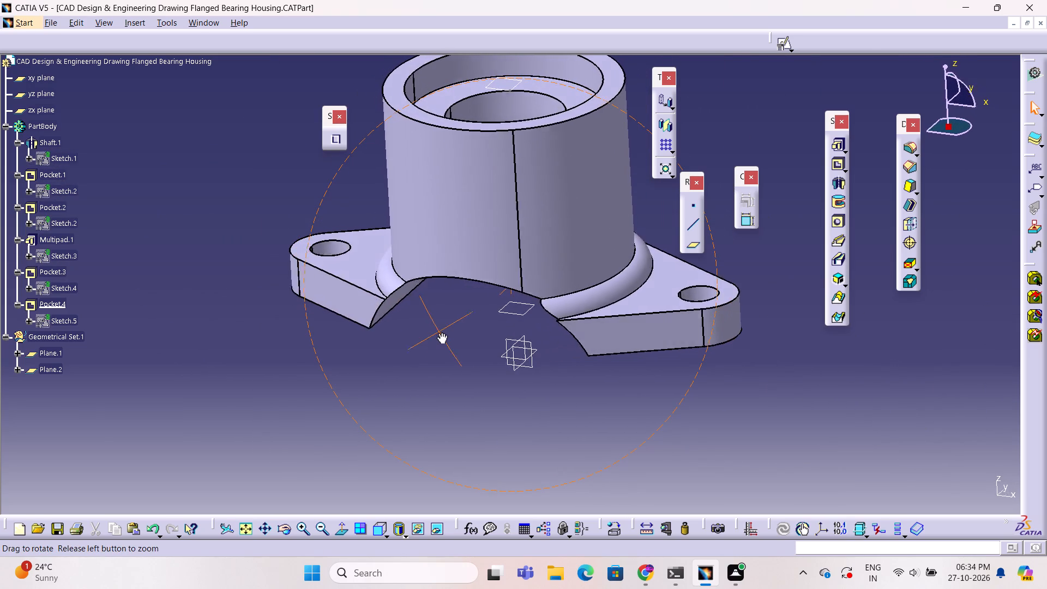
middle_drag(441, 333, 483, 340)
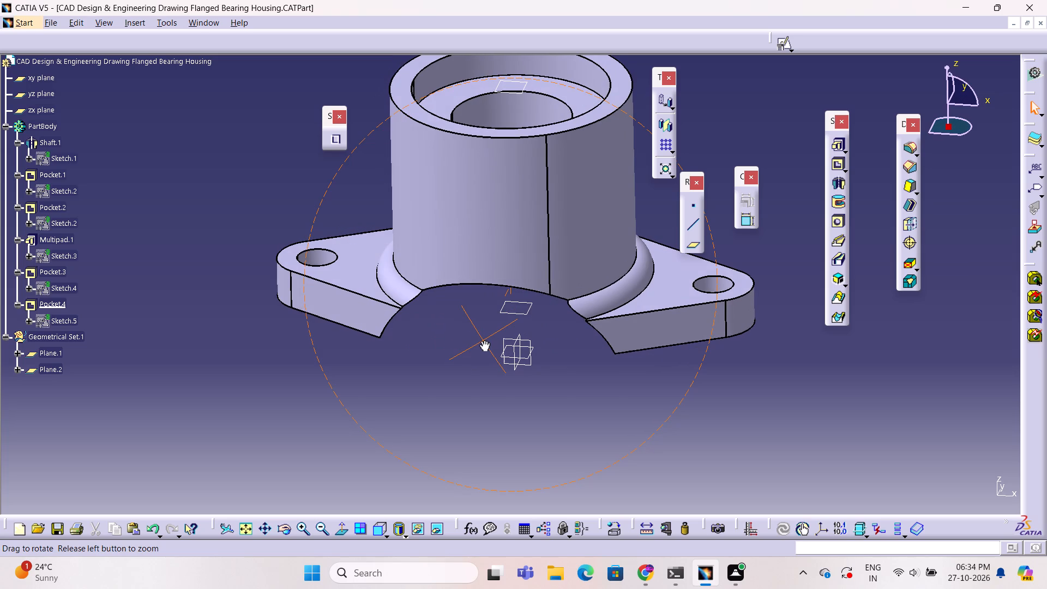
middle_drag(483, 340, 492, 342)
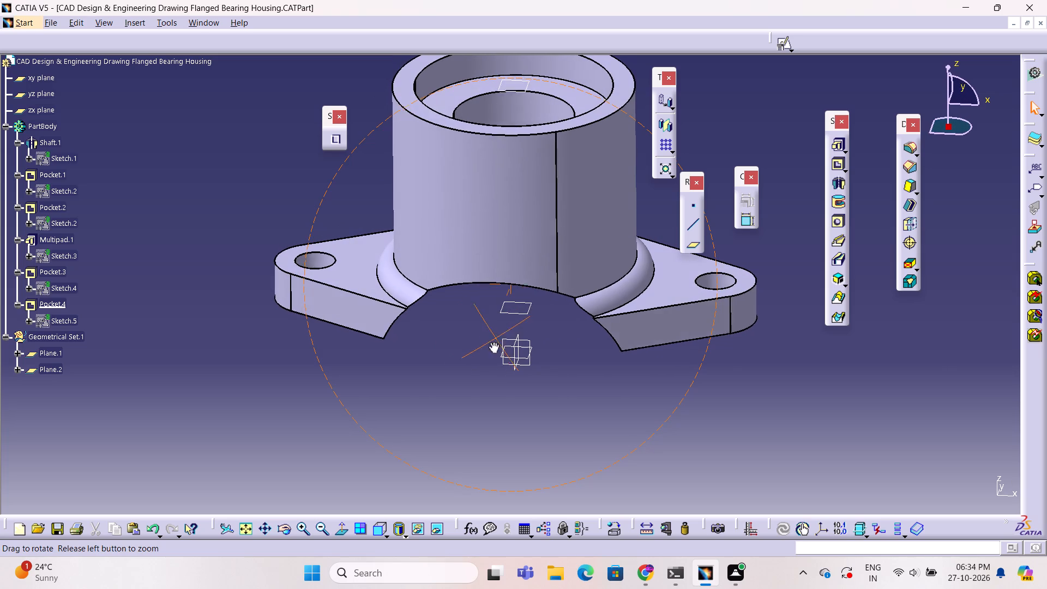
middle_drag(492, 342, 476, 363)
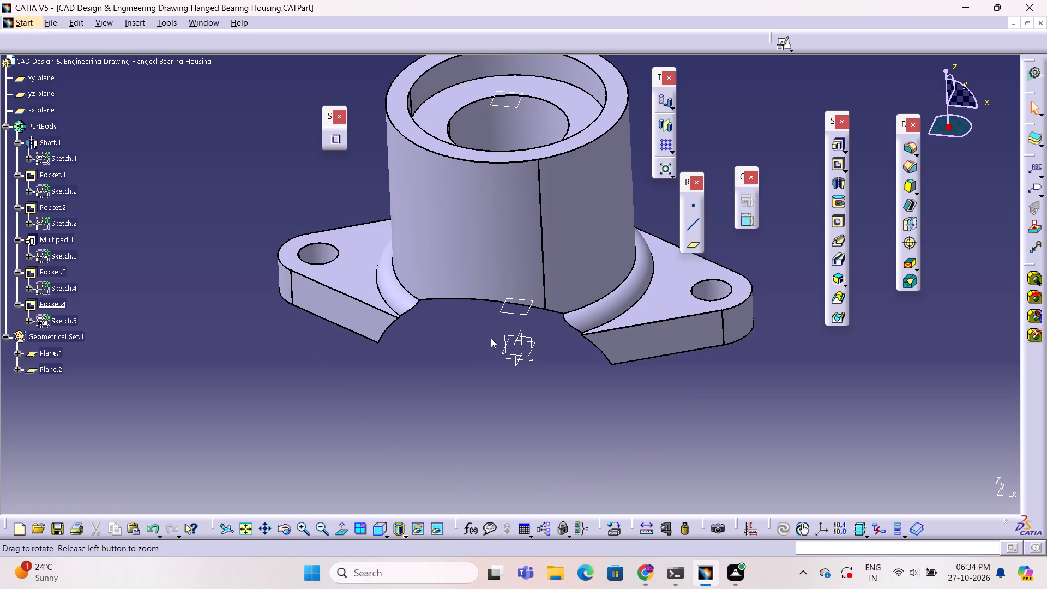
ctrl+middle_drag(473, 320, 462, 345)
middle_drag(462, 345, 438, 328)
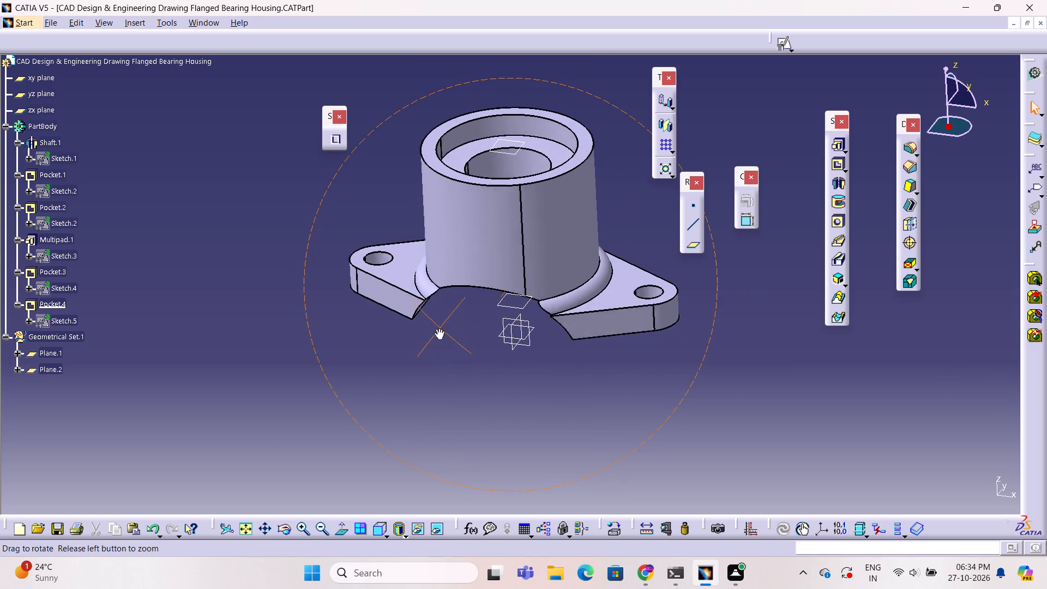
middle_drag(438, 328, 303, 414)
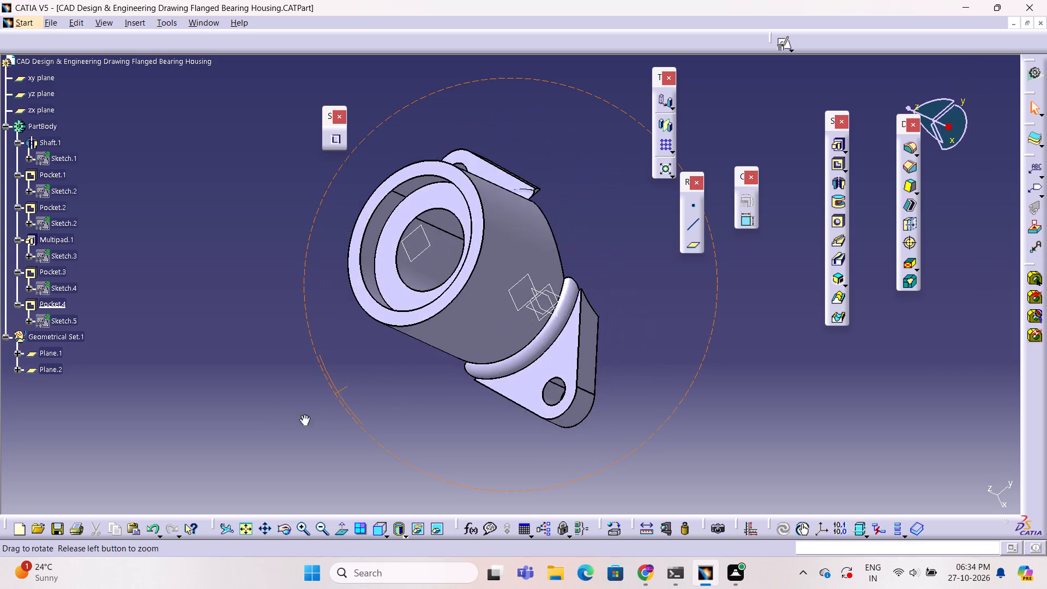
middle_drag(303, 414, 760, 199)
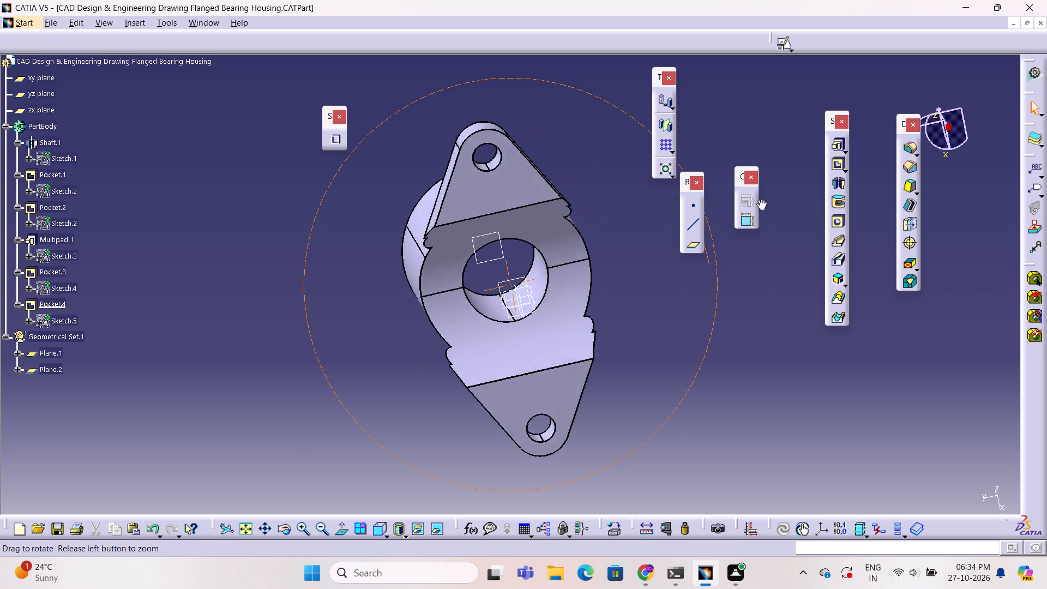
middle_drag(760, 199, 713, 270)
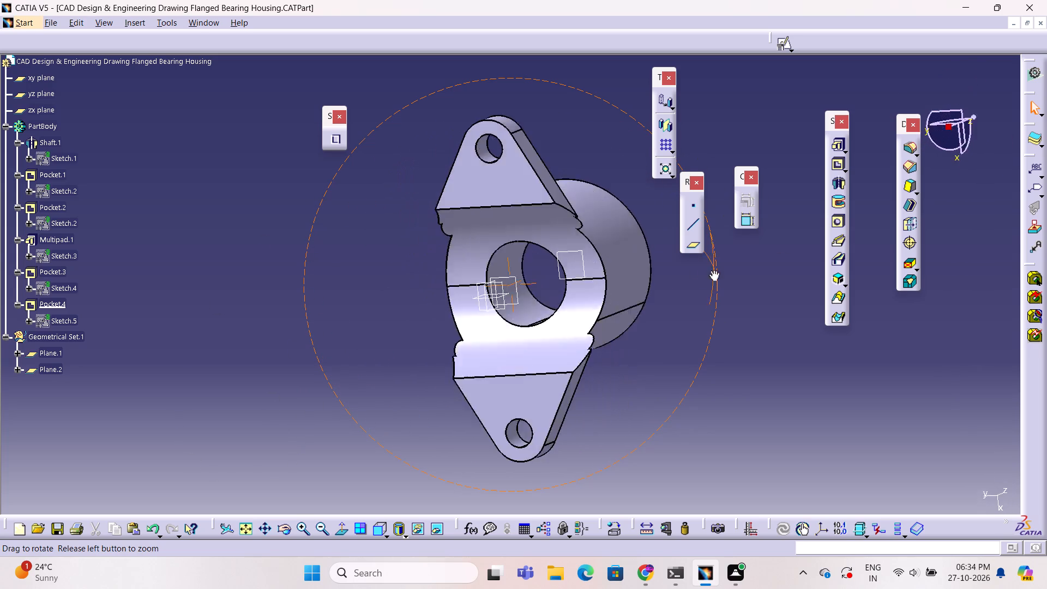
middle_drag(713, 270, 629, 299)
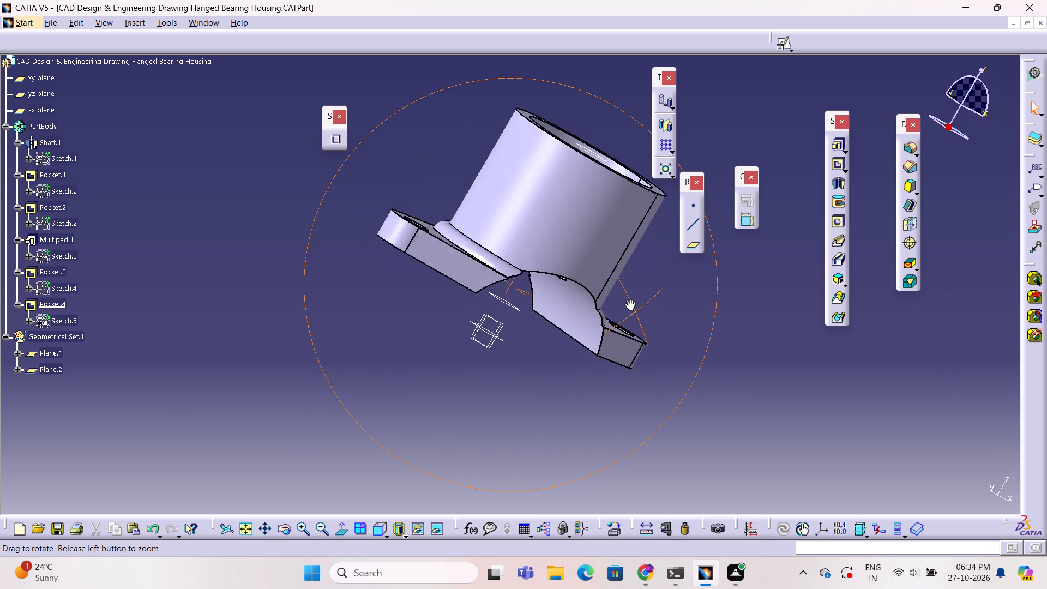
middle_drag(629, 299, 547, 316)
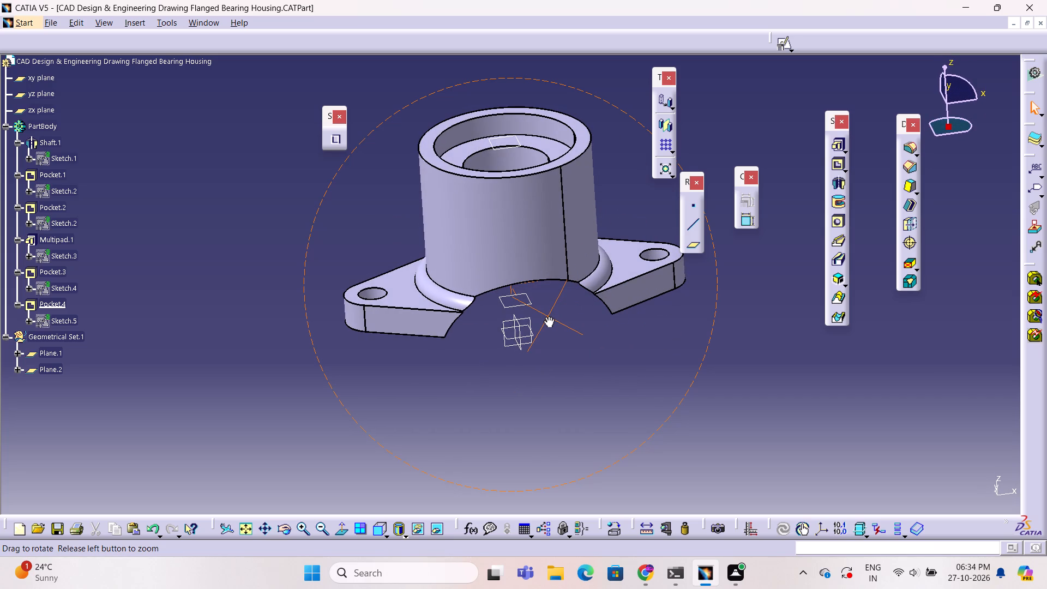
middle_drag(547, 316, 473, 255)
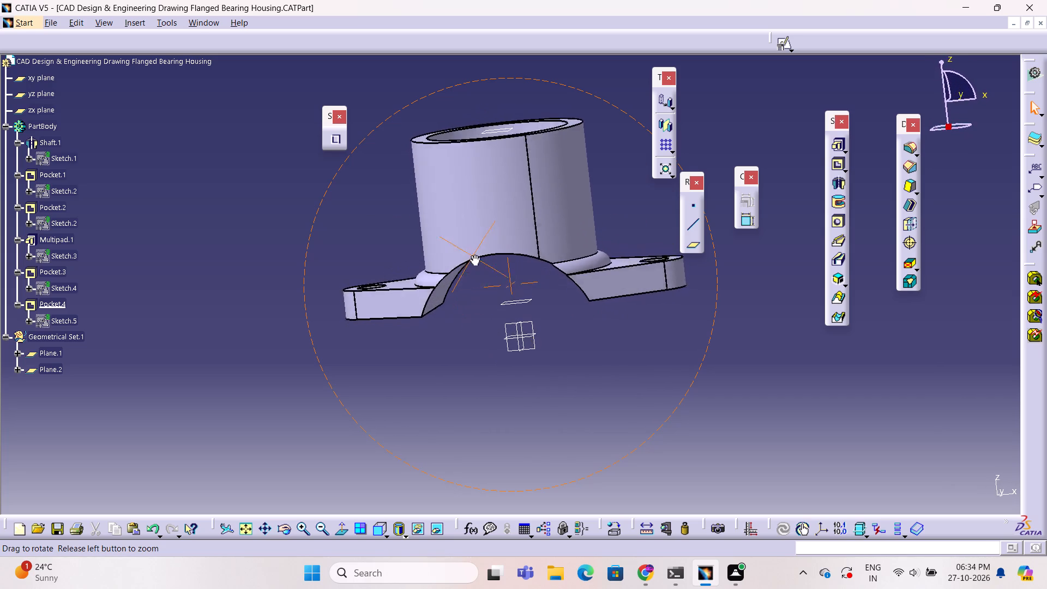
middle_drag(473, 255, 382, 383)
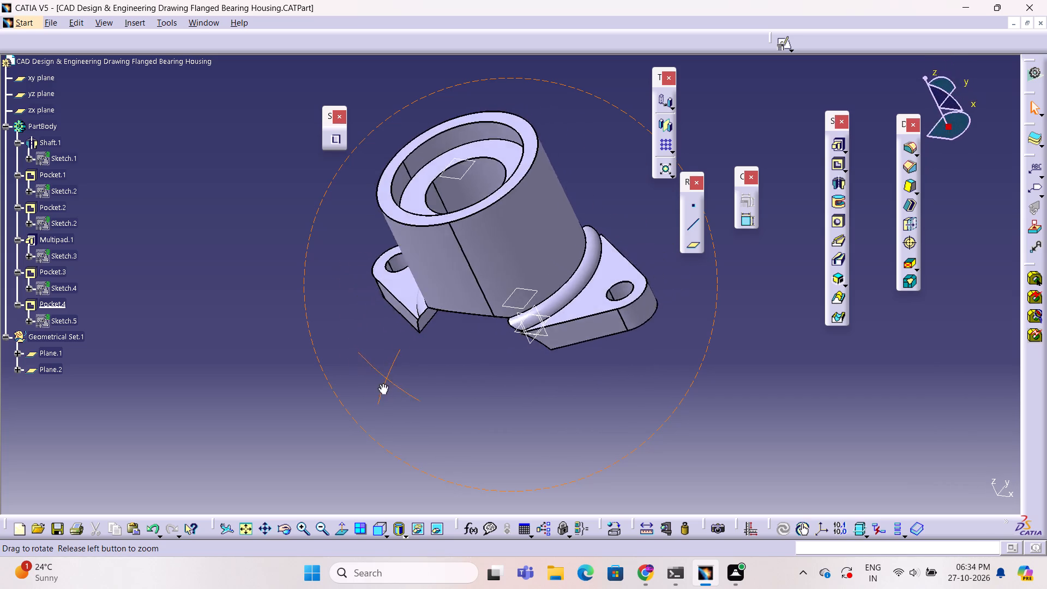
middle_drag(382, 383, 401, 271)
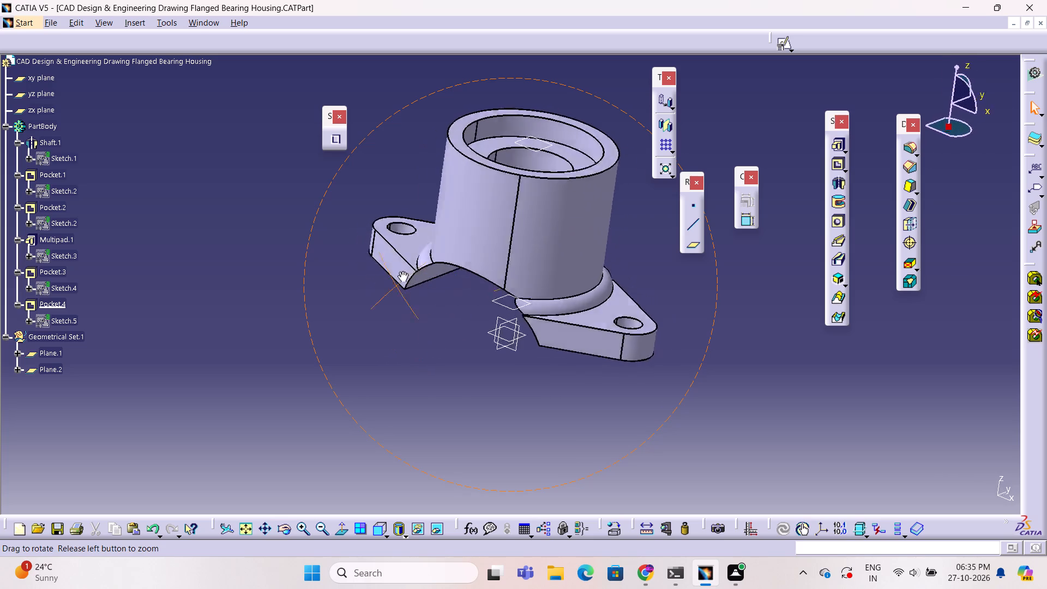
middle_drag(401, 271, 257, 261)
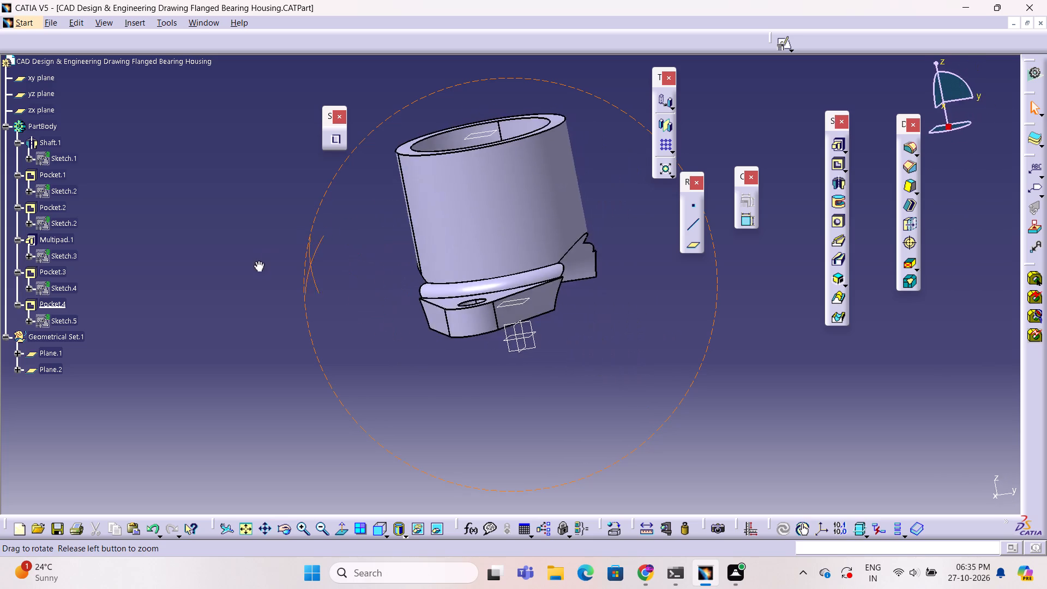
middle_drag(257, 261, 431, 319)
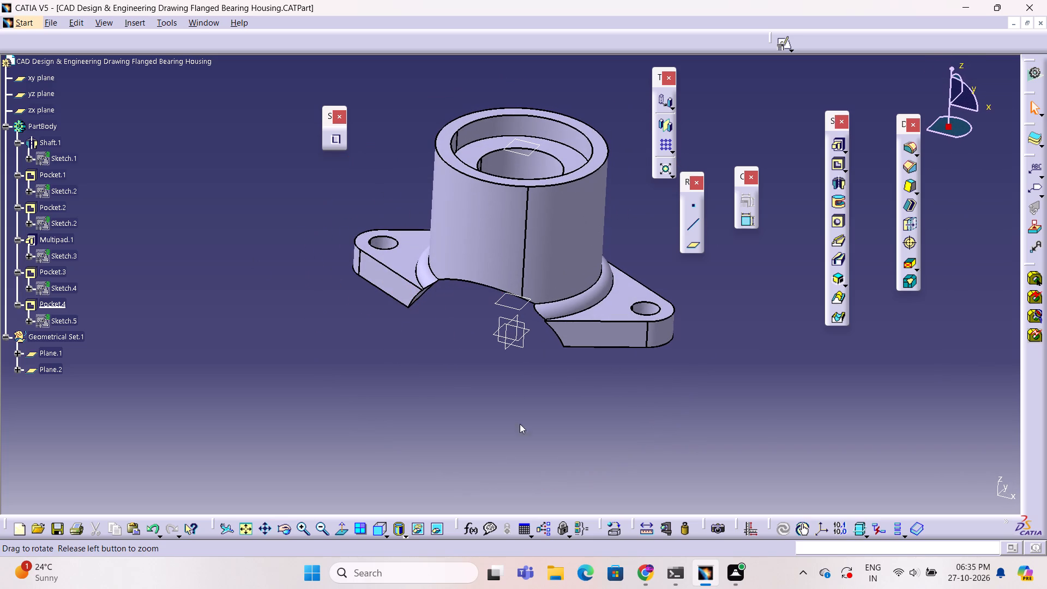
click(761, 417)
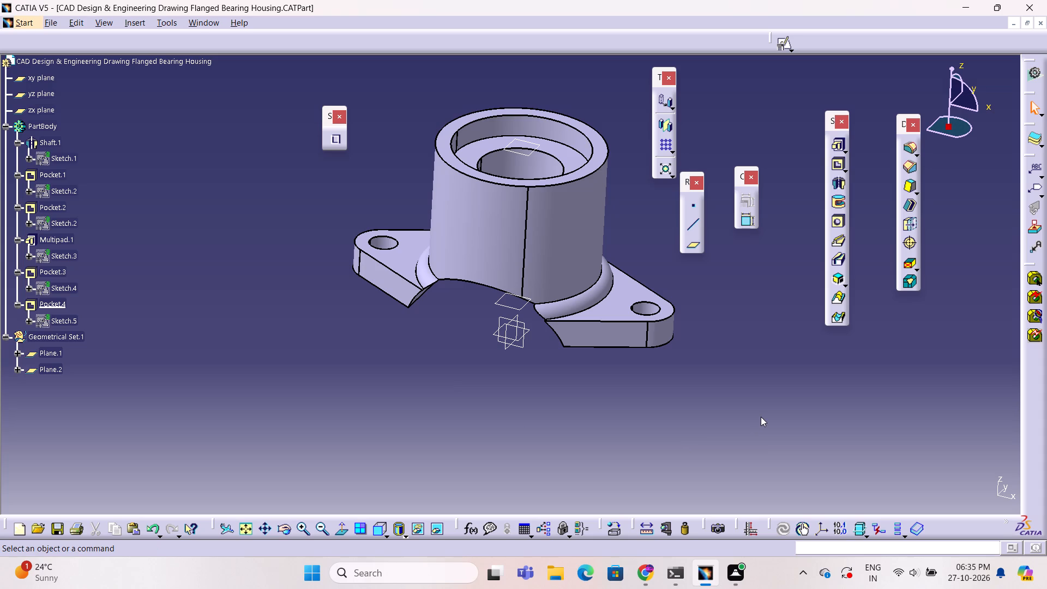
middle_drag(519, 383, 618, 76)
drag(520, 383, 618, 76)
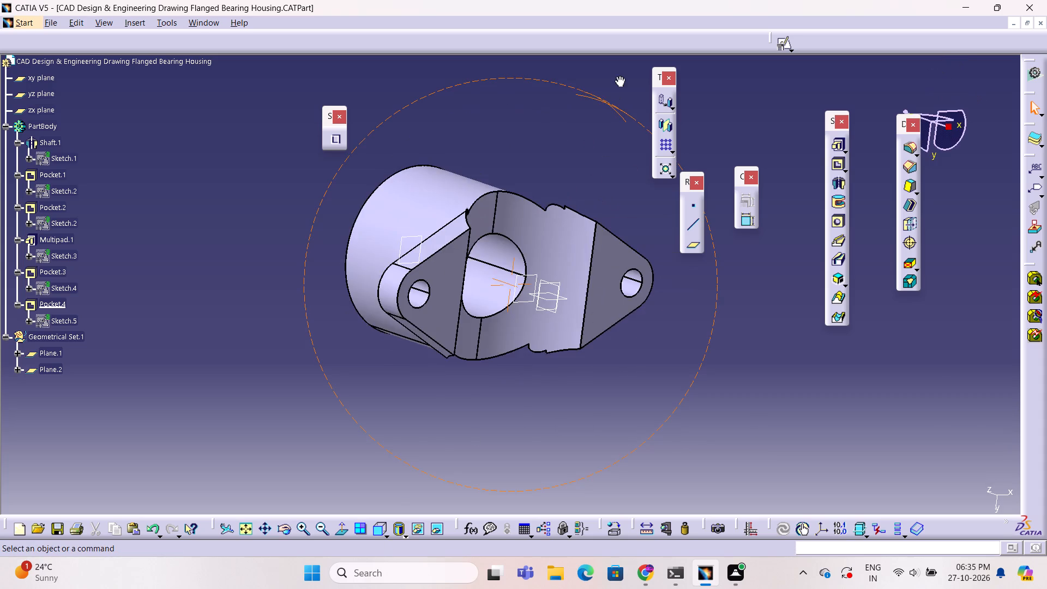
drag(618, 76, 512, 408)
middle_drag(618, 76, 511, 408)
middle_drag(428, 374, 448, 378)
click(410, 365)
drag(410, 365, 448, 378)
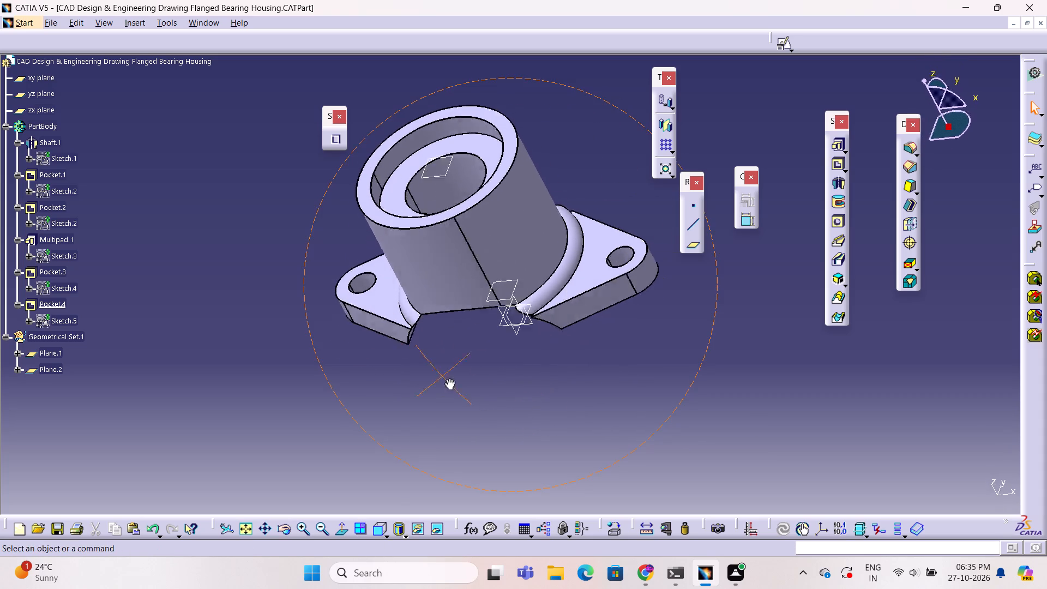
drag(448, 378, 685, 334)
middle_drag(448, 378, 678, 300)
drag(687, 330, 684, 306)
click(681, 302)
middle_drag(649, 353, 272, 333)
drag(651, 354, 410, 271)
click(408, 271)
drag(408, 271, 272, 333)
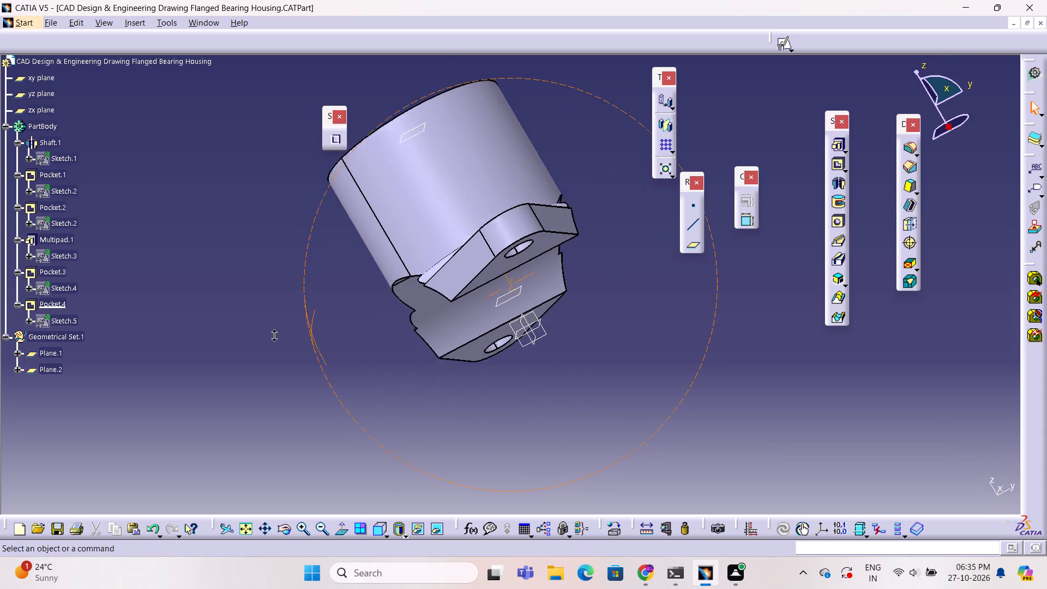
drag(272, 333, 279, 338)
middle_drag(272, 333, 266, 325)
click(267, 328)
middle_drag(467, 231, 595, 283)
drag(526, 211, 595, 283)
click(595, 283)
middle_click(595, 283)
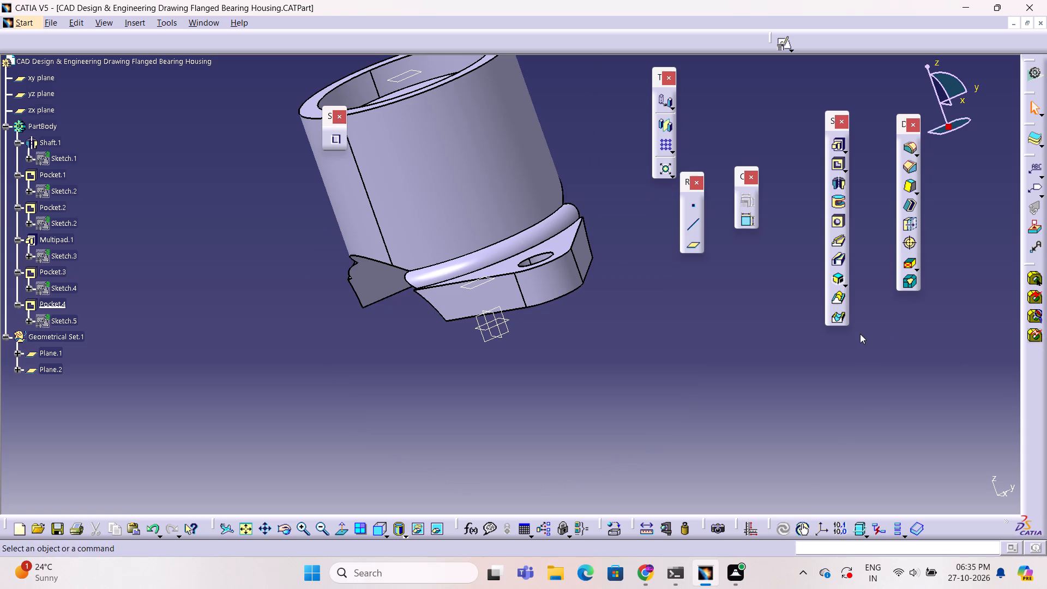
Open the flange profile sketch under Multipad.1 and examine its outline and dimensions against the body.
scroll(89, 337, up, 1)
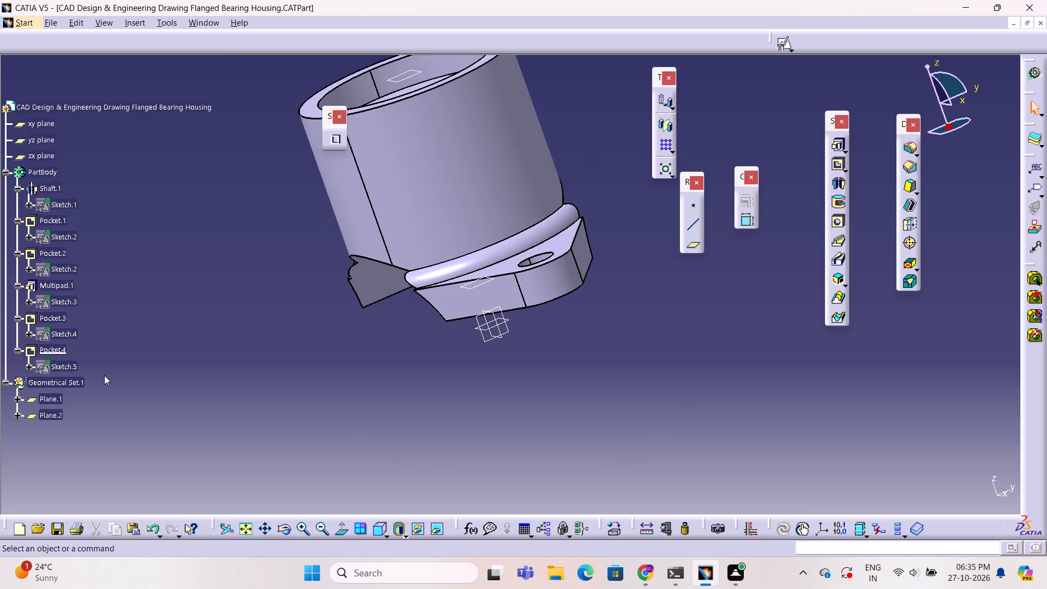
triple_click(61, 300)
double_click(61, 300)
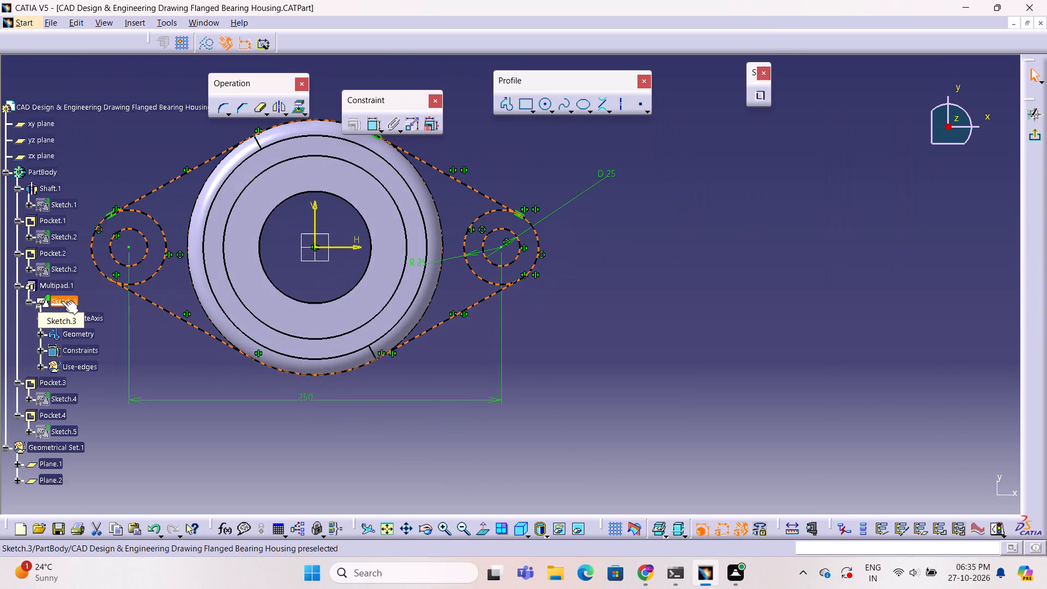
middle_drag(597, 419, 591, 430)
double_click(597, 419)
middle_drag(485, 372, 399, 208)
drag(485, 372, 399, 208)
middle_drag(424, 297, 444, 372)
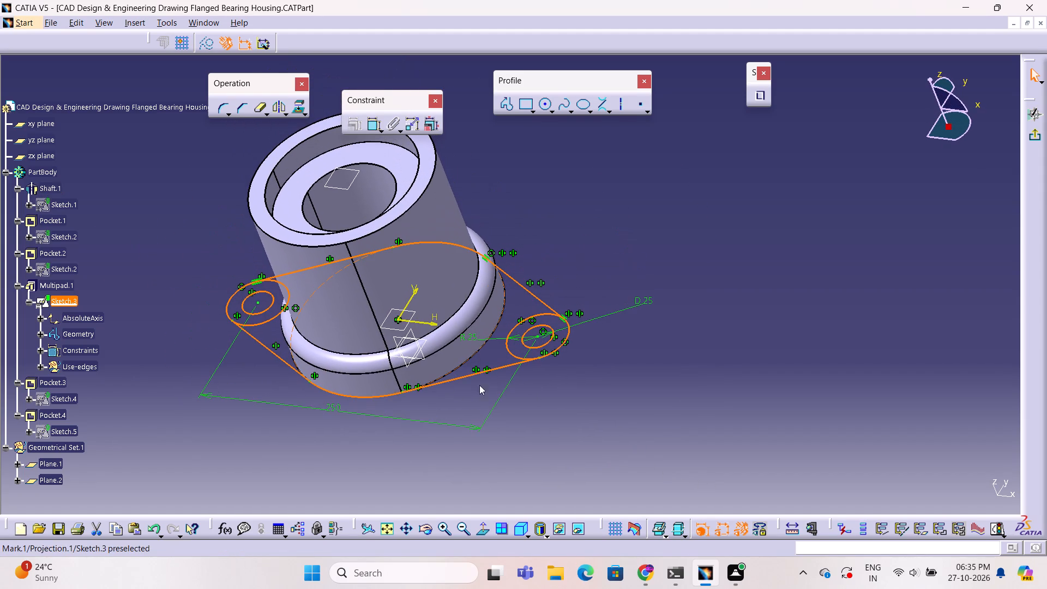
click(461, 328)
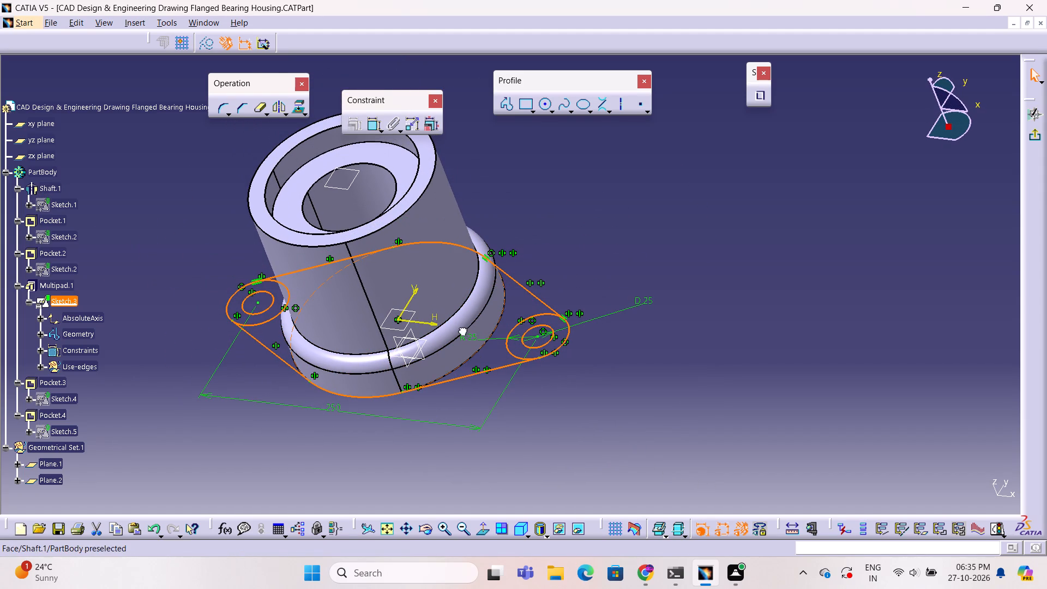
click(147, 452)
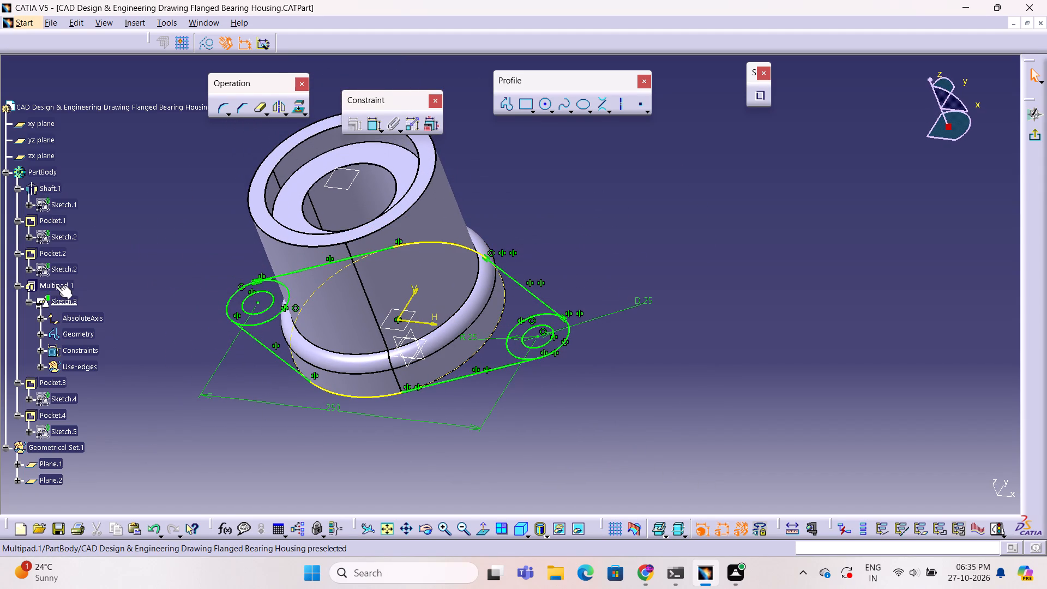
click(55, 285)
click(133, 286)
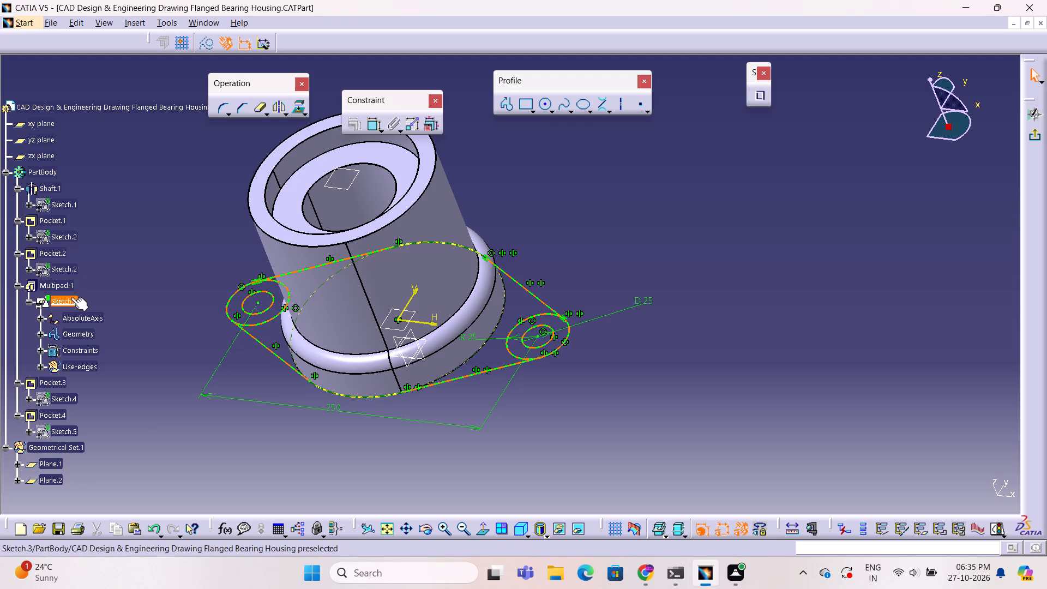
Open the profile sketch under Shaft.1, review its dimensions, and exit back to the 3D part.
double_click(64, 206)
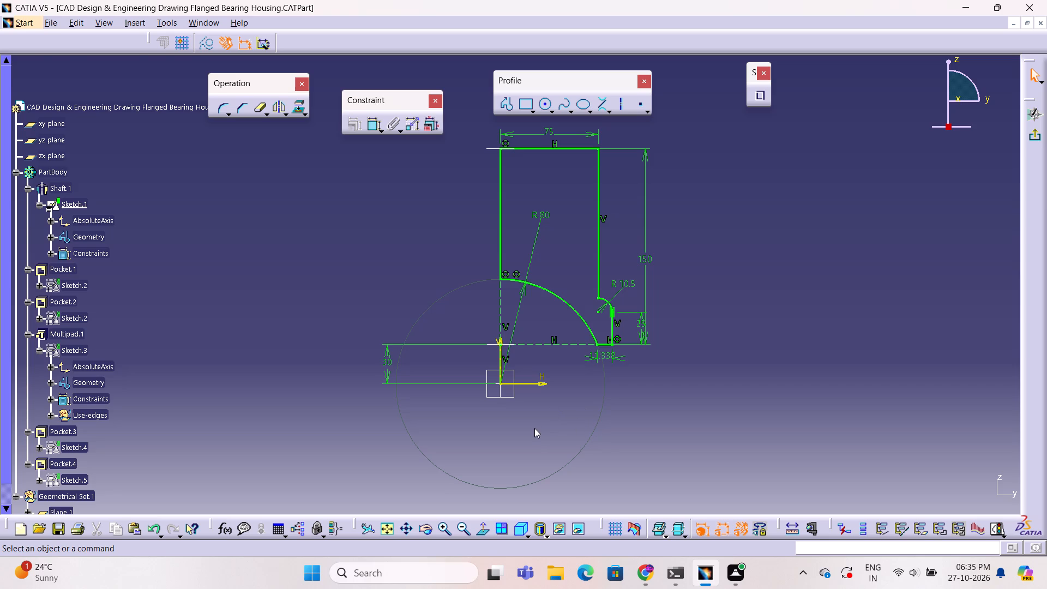
scroll(534, 428, down, 1)
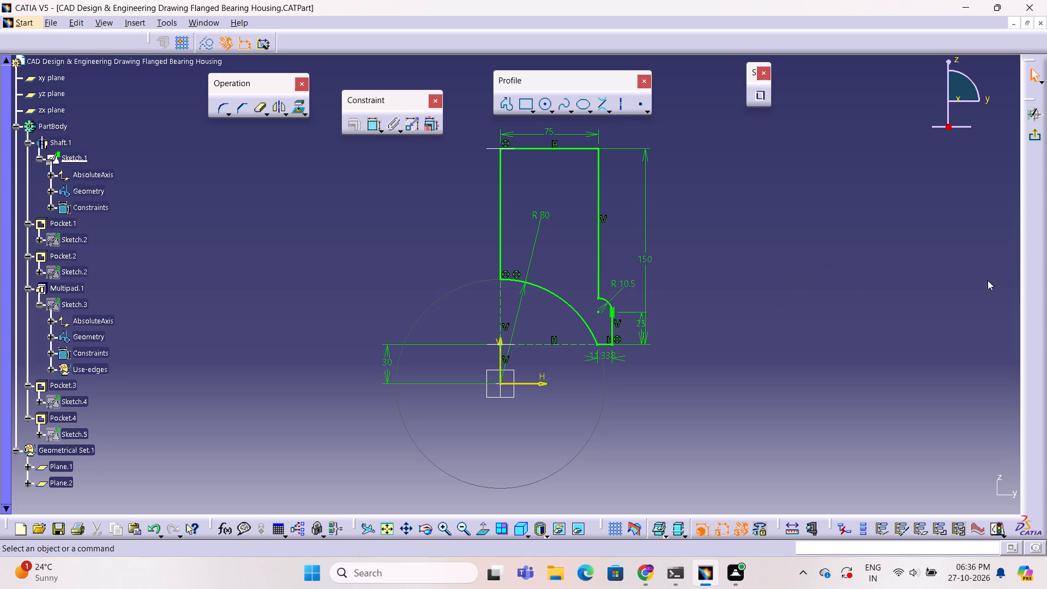
click(1034, 138)
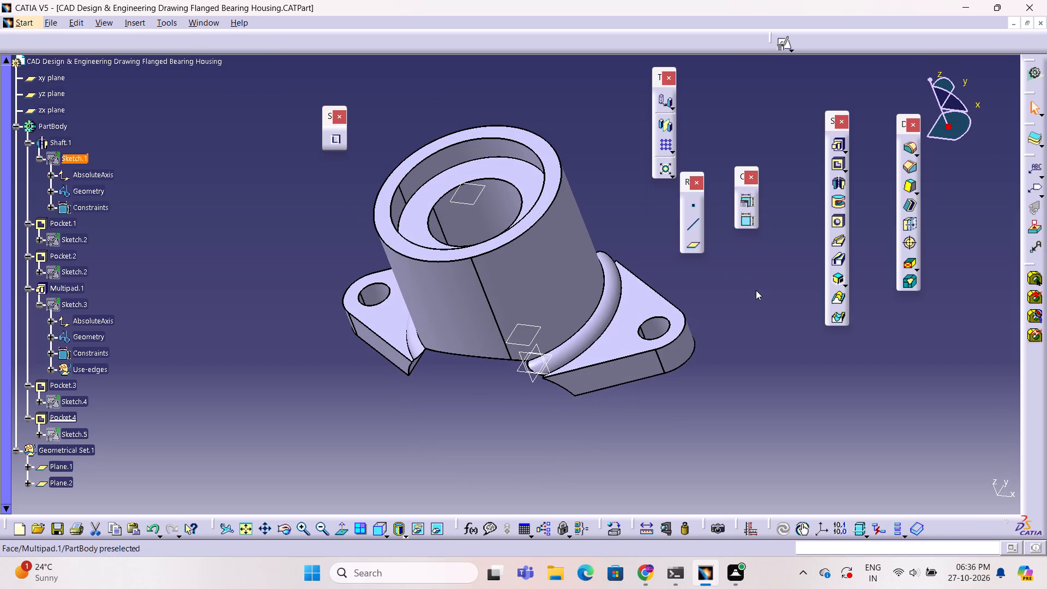
ctrl+middle_drag(756, 290, 749, 321)
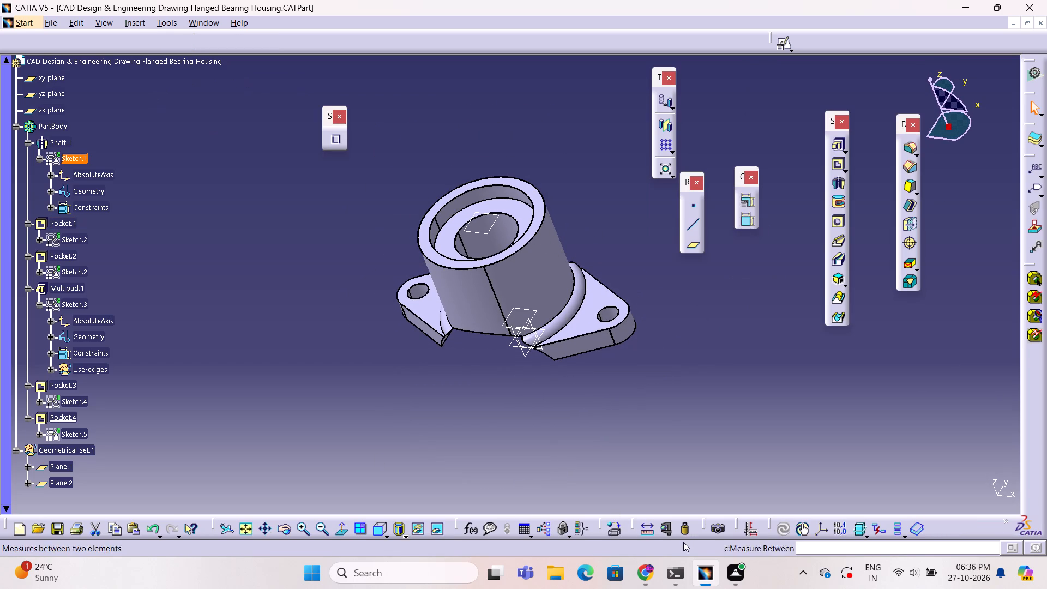
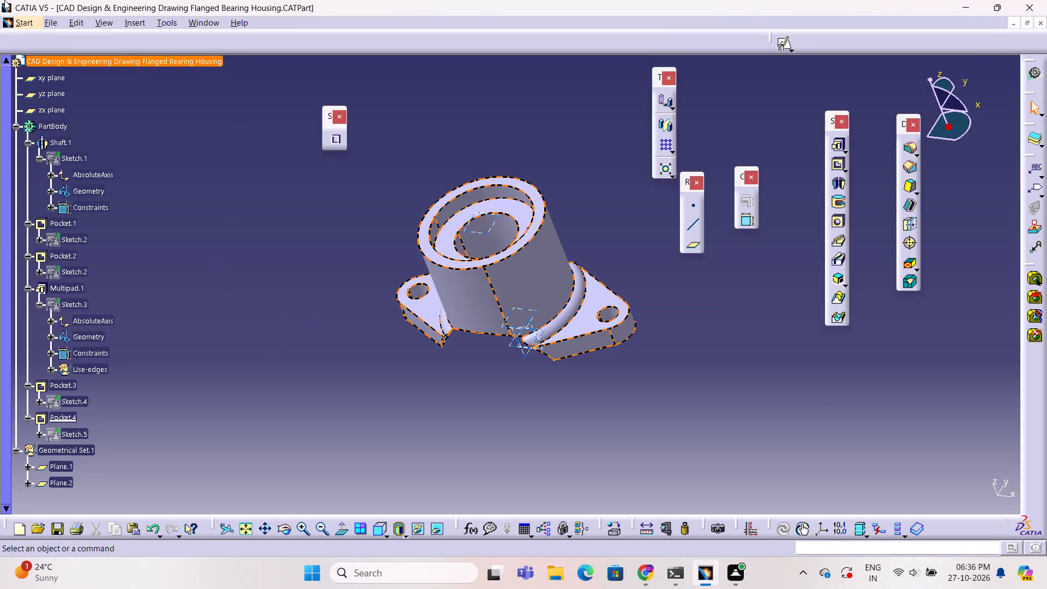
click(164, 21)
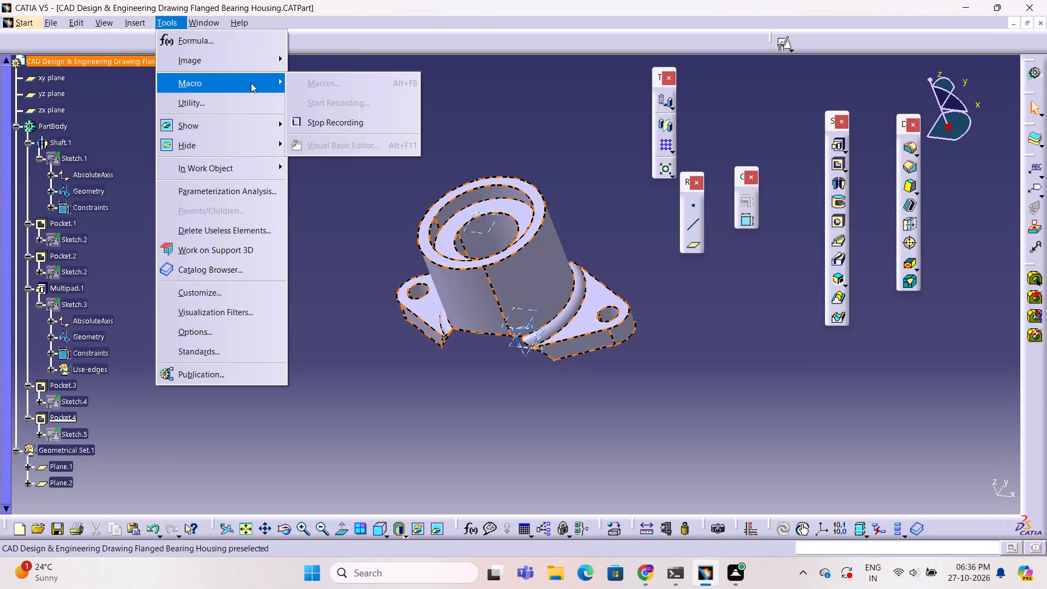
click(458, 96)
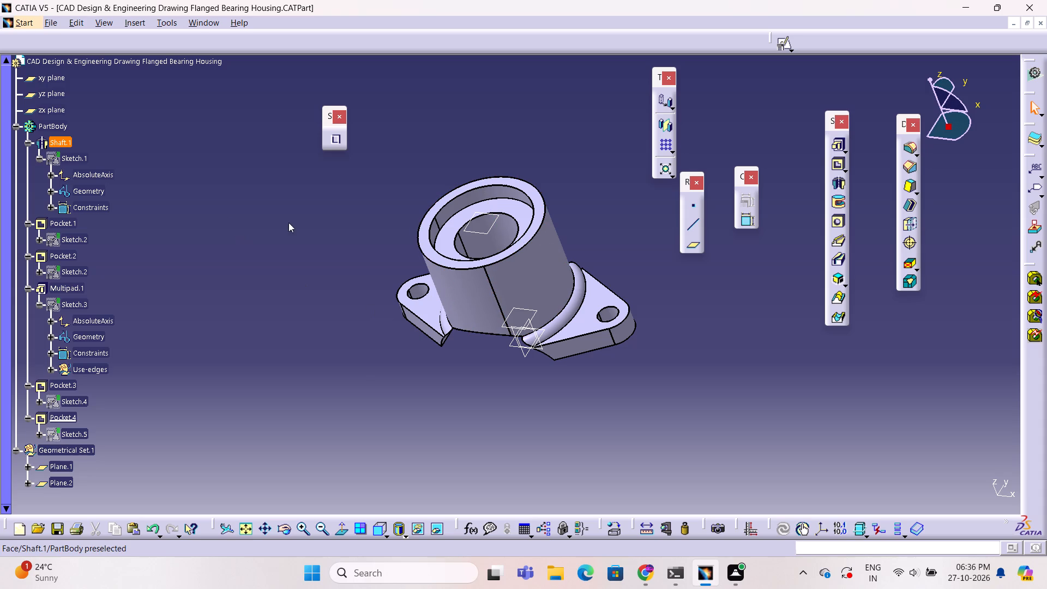
Save the part as a CATPart named CAD Design & Engineering Drawing Flanged Bearing Housing in the 2D CATIA folder.
key(ctrl+s)
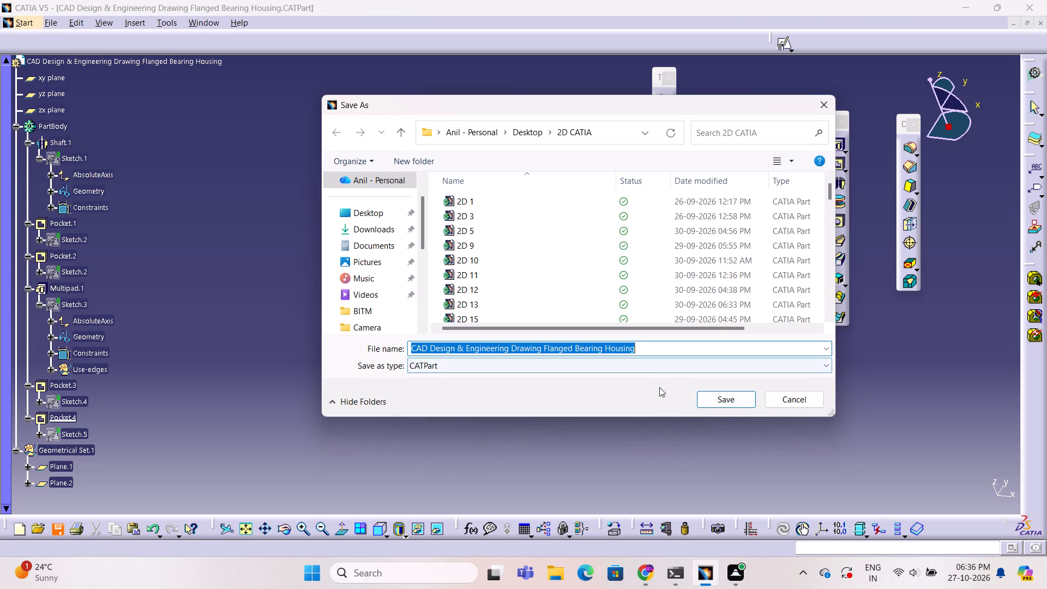
double_click(708, 401)
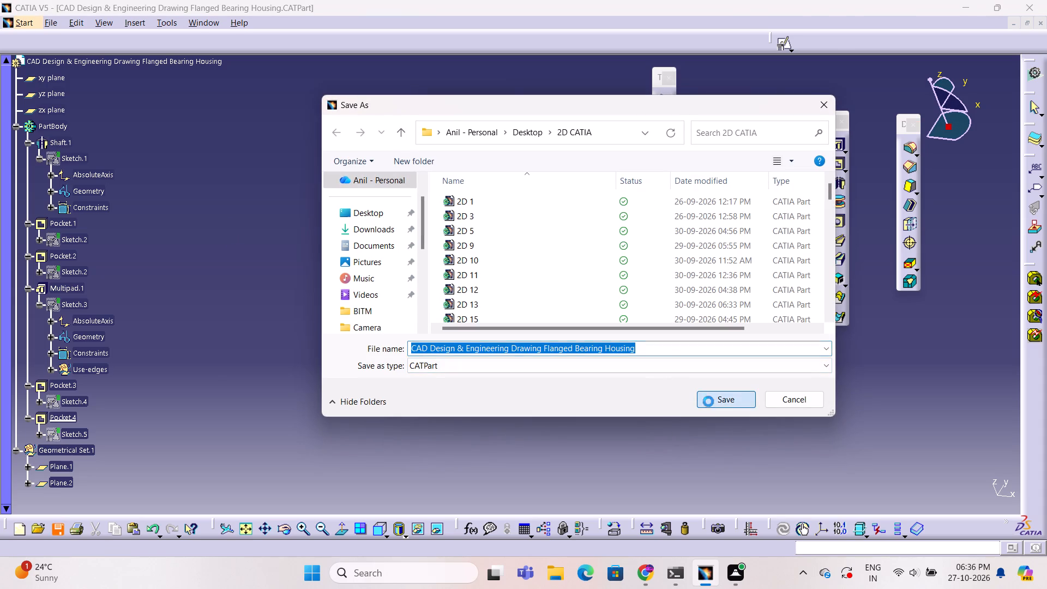
Save a copy of the housing in igs format under the same name in the 2D CATIA folder.
click(47, 20)
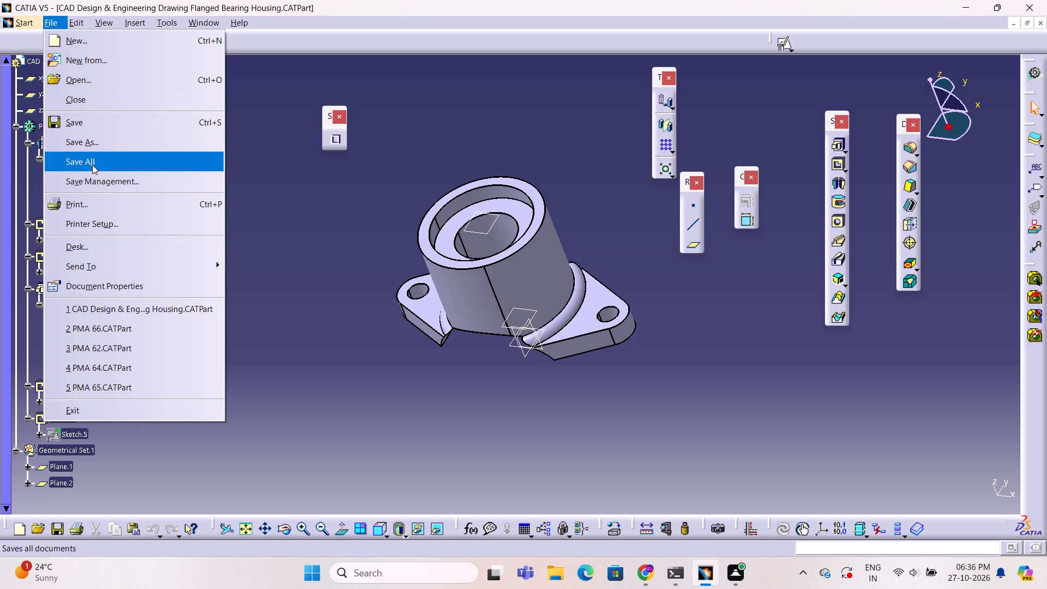
click(98, 147)
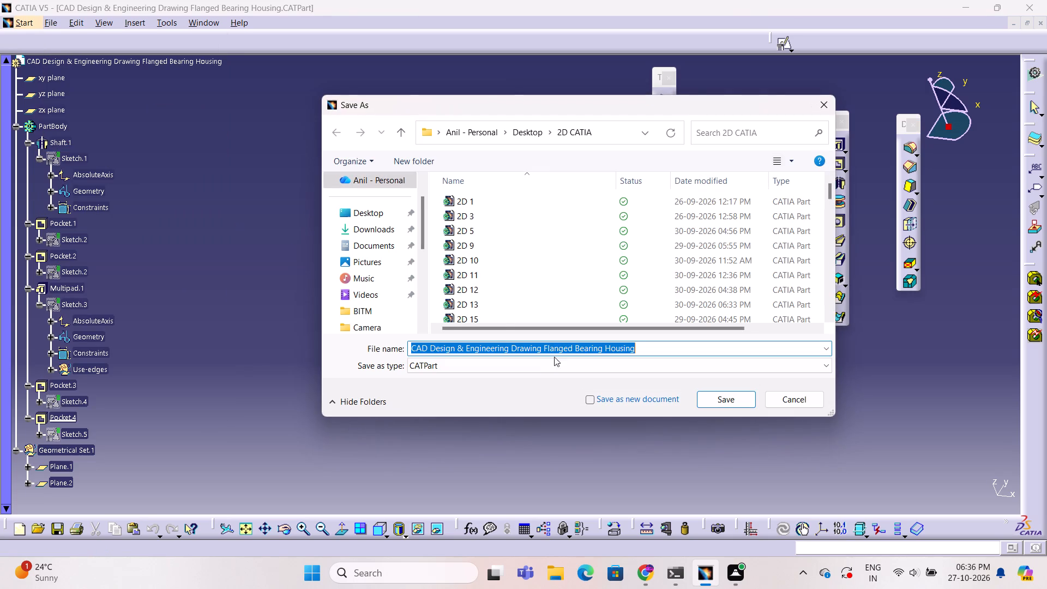
click(542, 366)
click(531, 401)
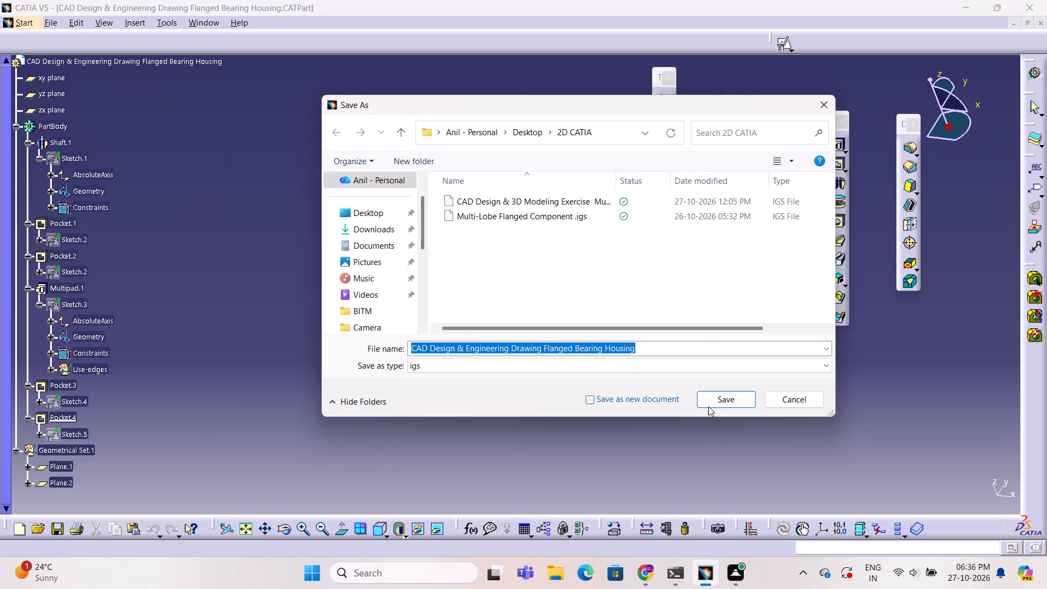
click(710, 400)
click(591, 420)
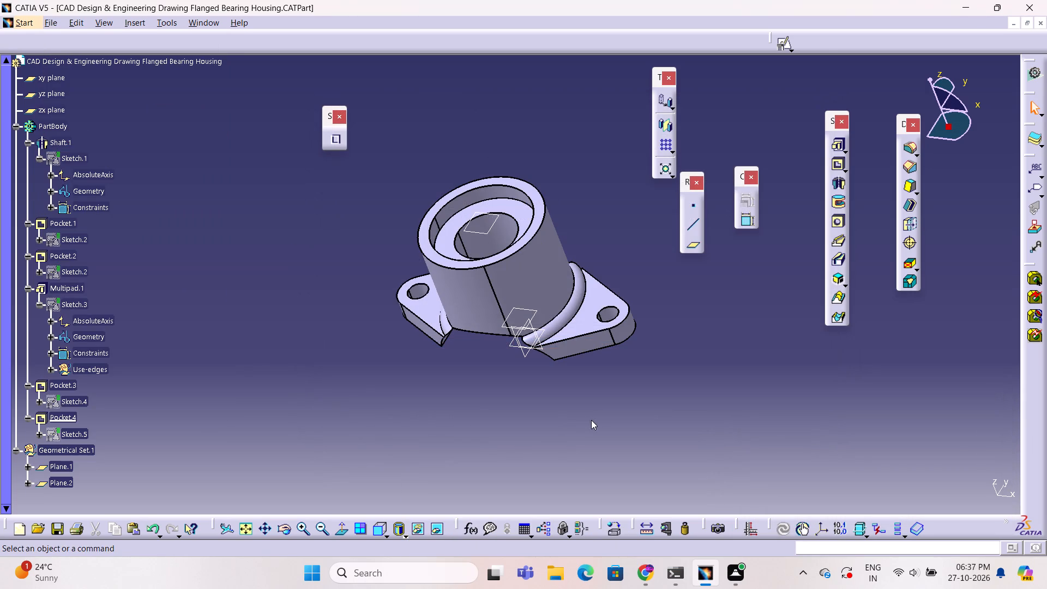
Stop the macro recording.
click(161, 25)
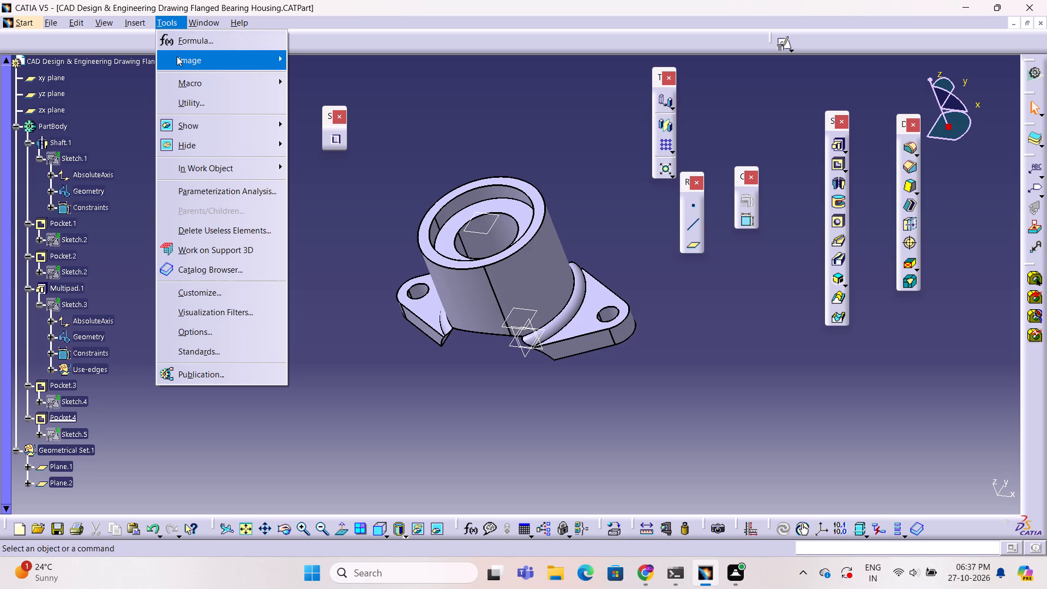
click(188, 78)
click(318, 121)
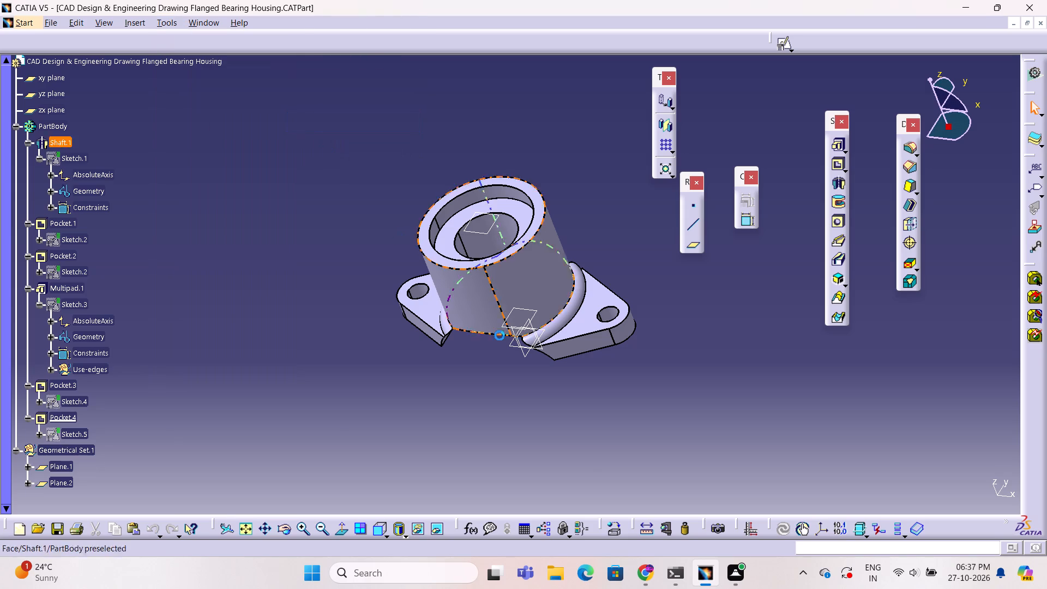